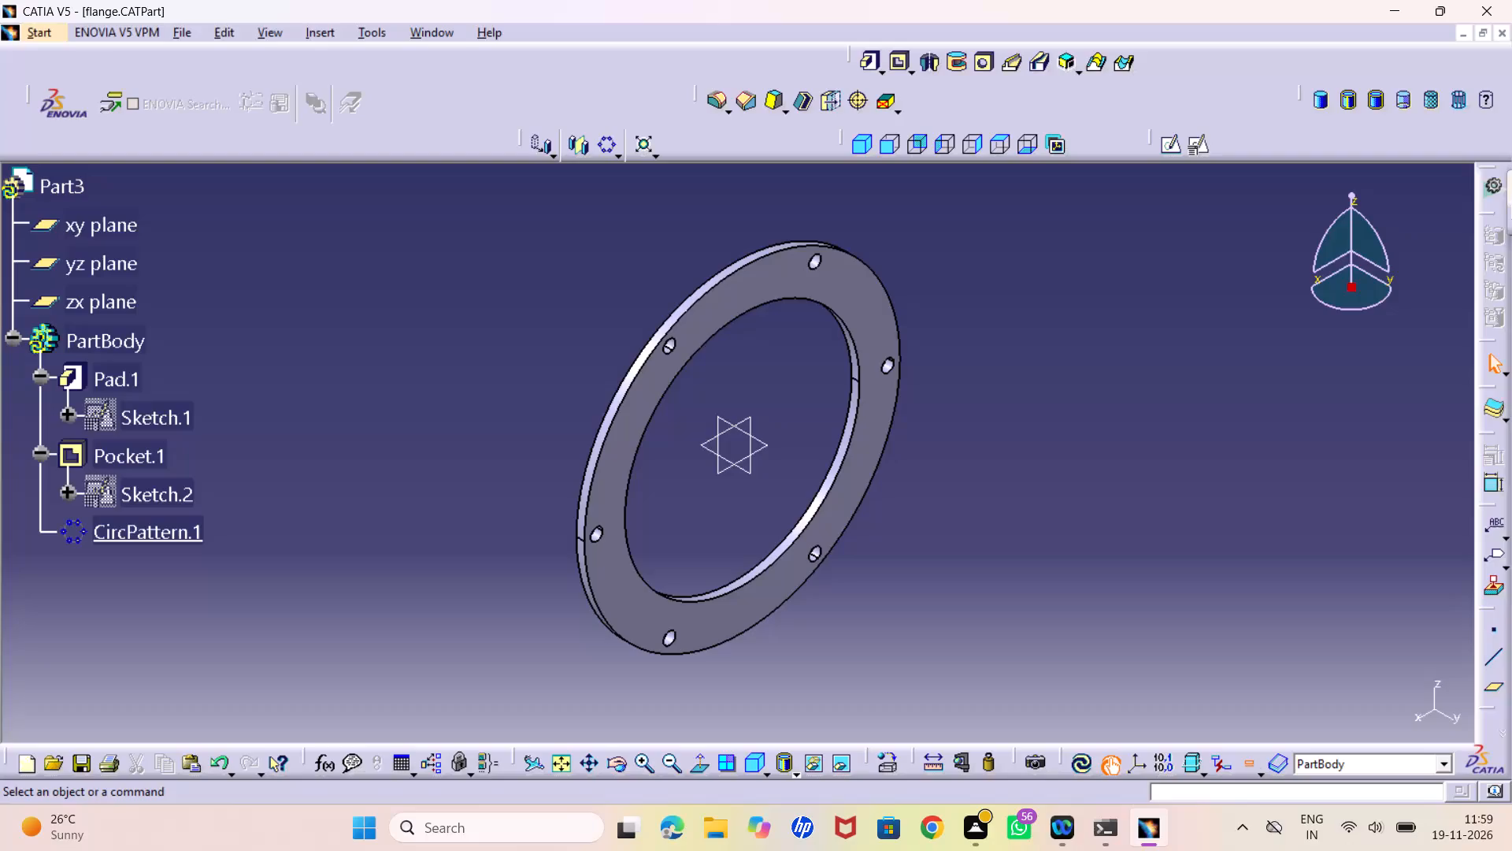
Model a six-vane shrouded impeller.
Create a new empty part in the Part Design workbench.
{"action": "left_click", "coordinate": [33, 28]}
{"action": "left_click", "coordinate": [292, 86]}
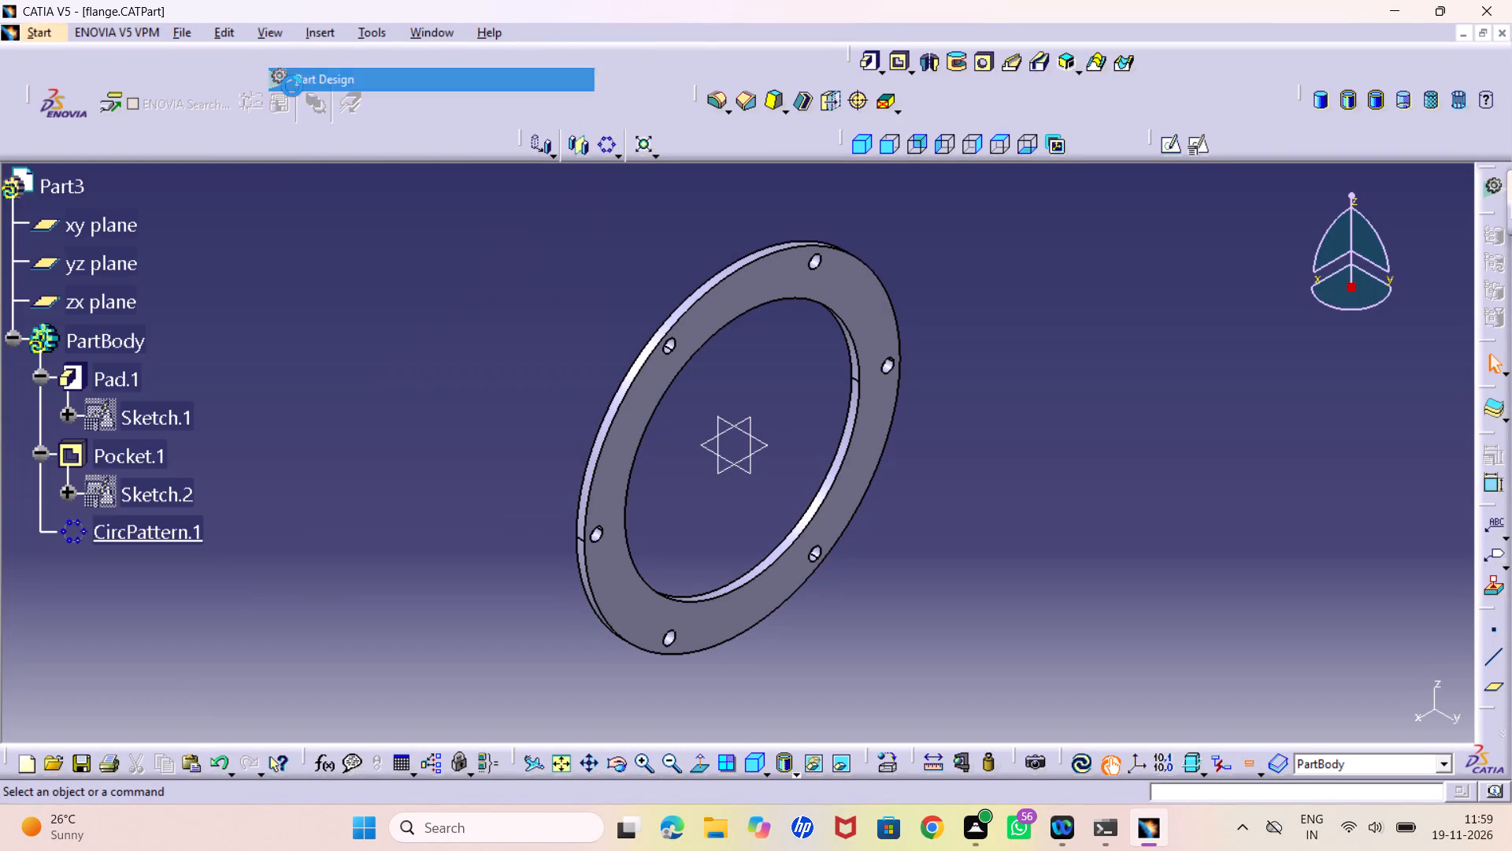
{"action": "left_click", "coordinate": [1341, 710]}
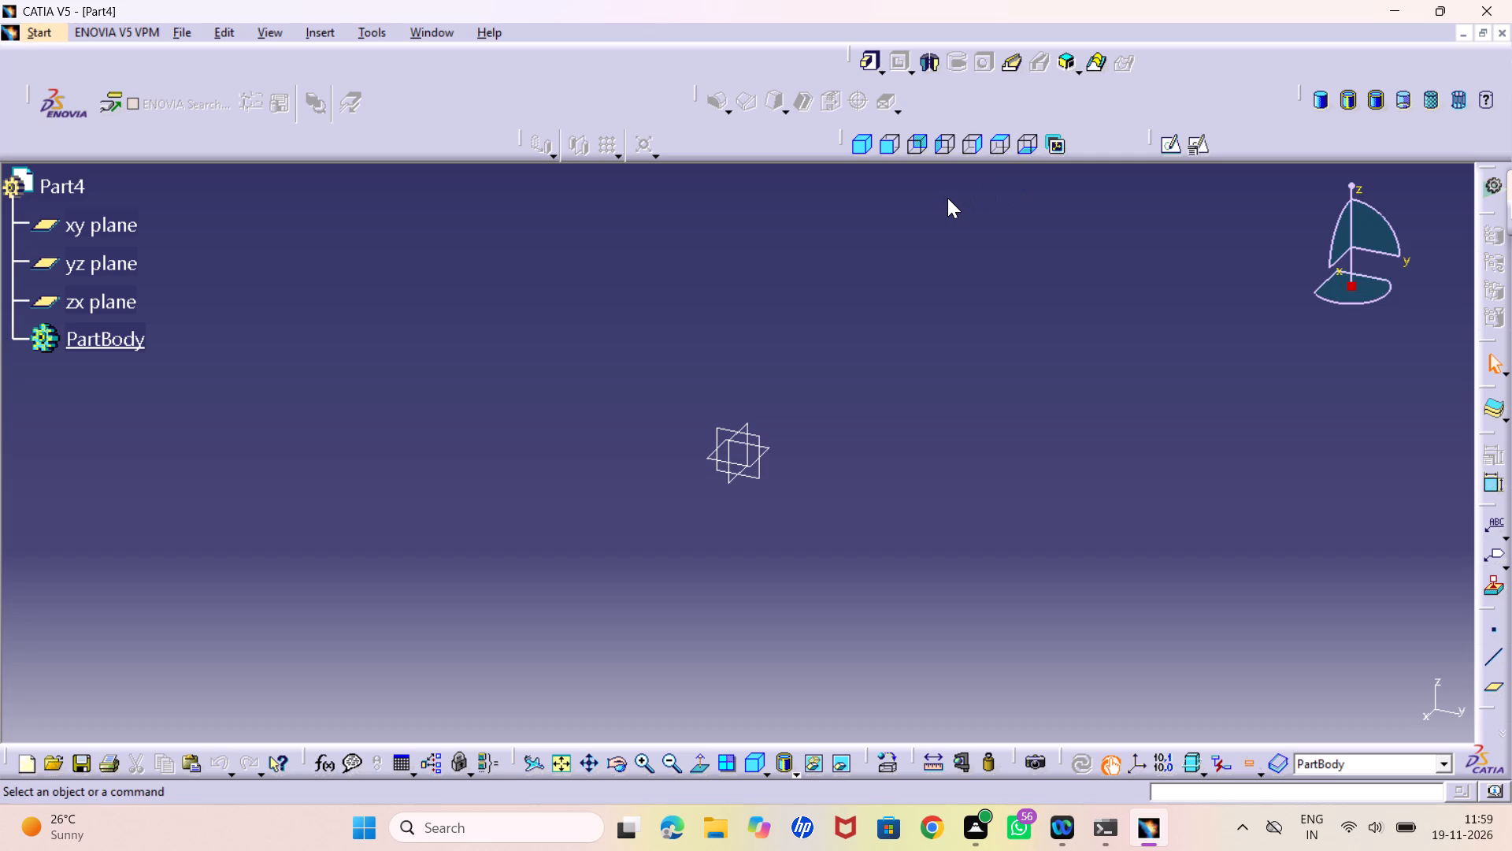
Open a positioned sketch on the xy plane with the axes swapped and the V direction reversed.
{"action": "left_click", "coordinate": [765, 452]}
{"action": "left_click", "coordinate": [1199, 151]}
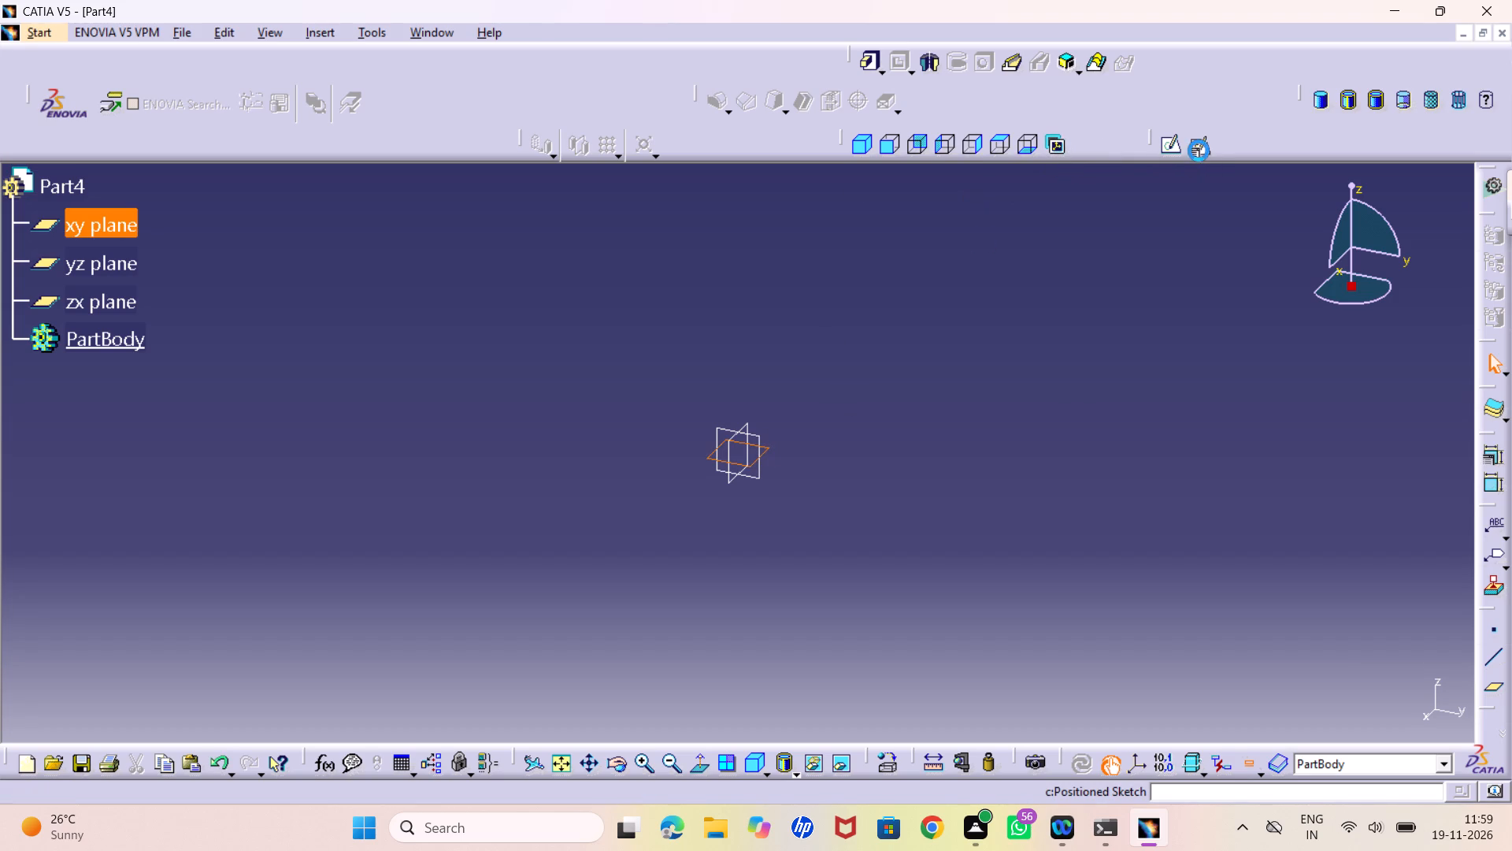
{"action": "left_click", "coordinate": [1398, 678]}
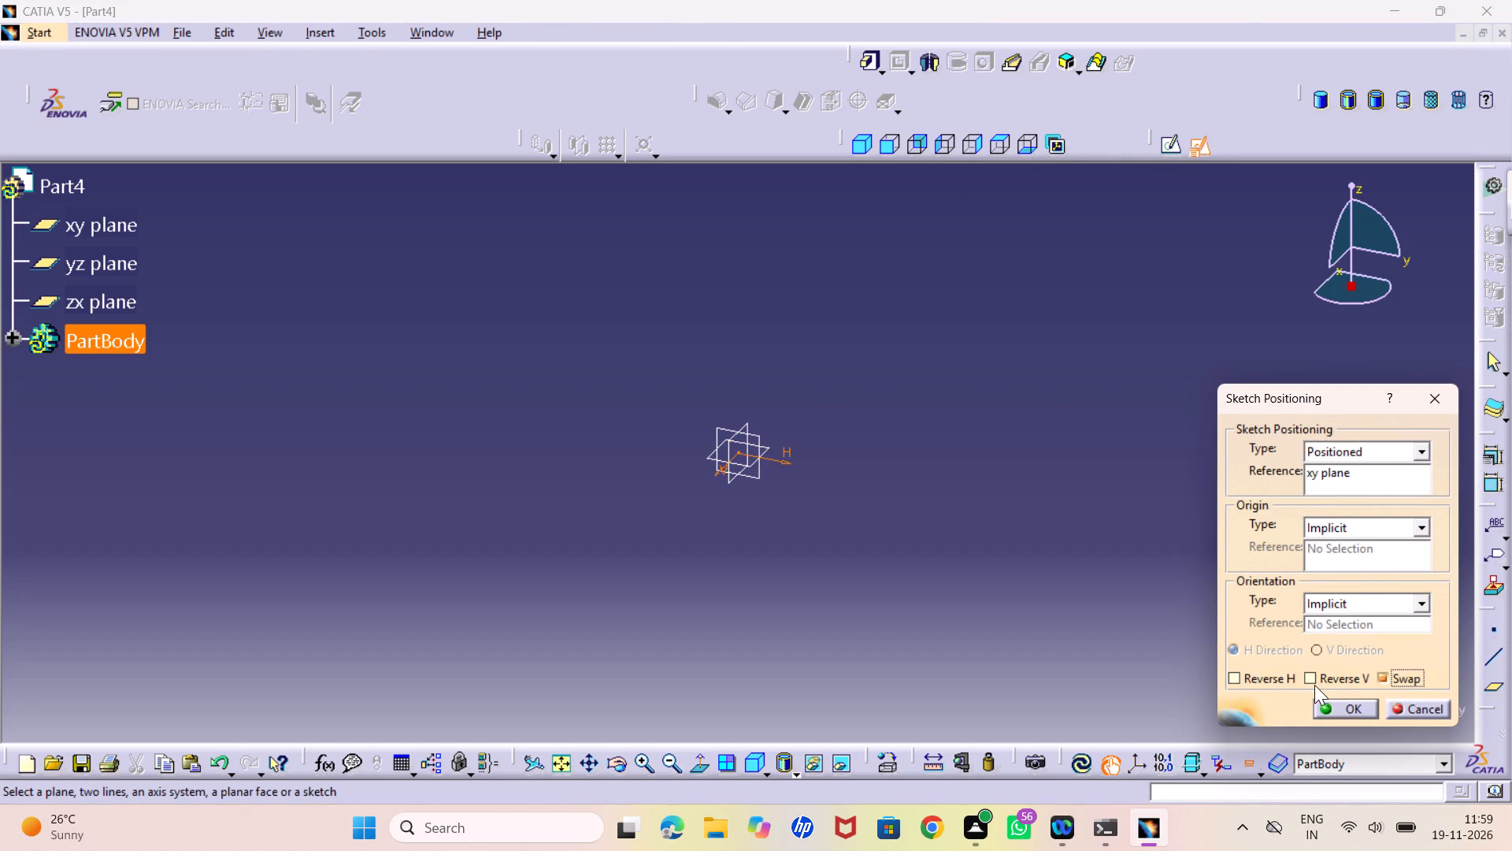
{"action": "left_click", "coordinate": [1314, 685]}
{"action": "left_click", "coordinate": [1325, 708]}
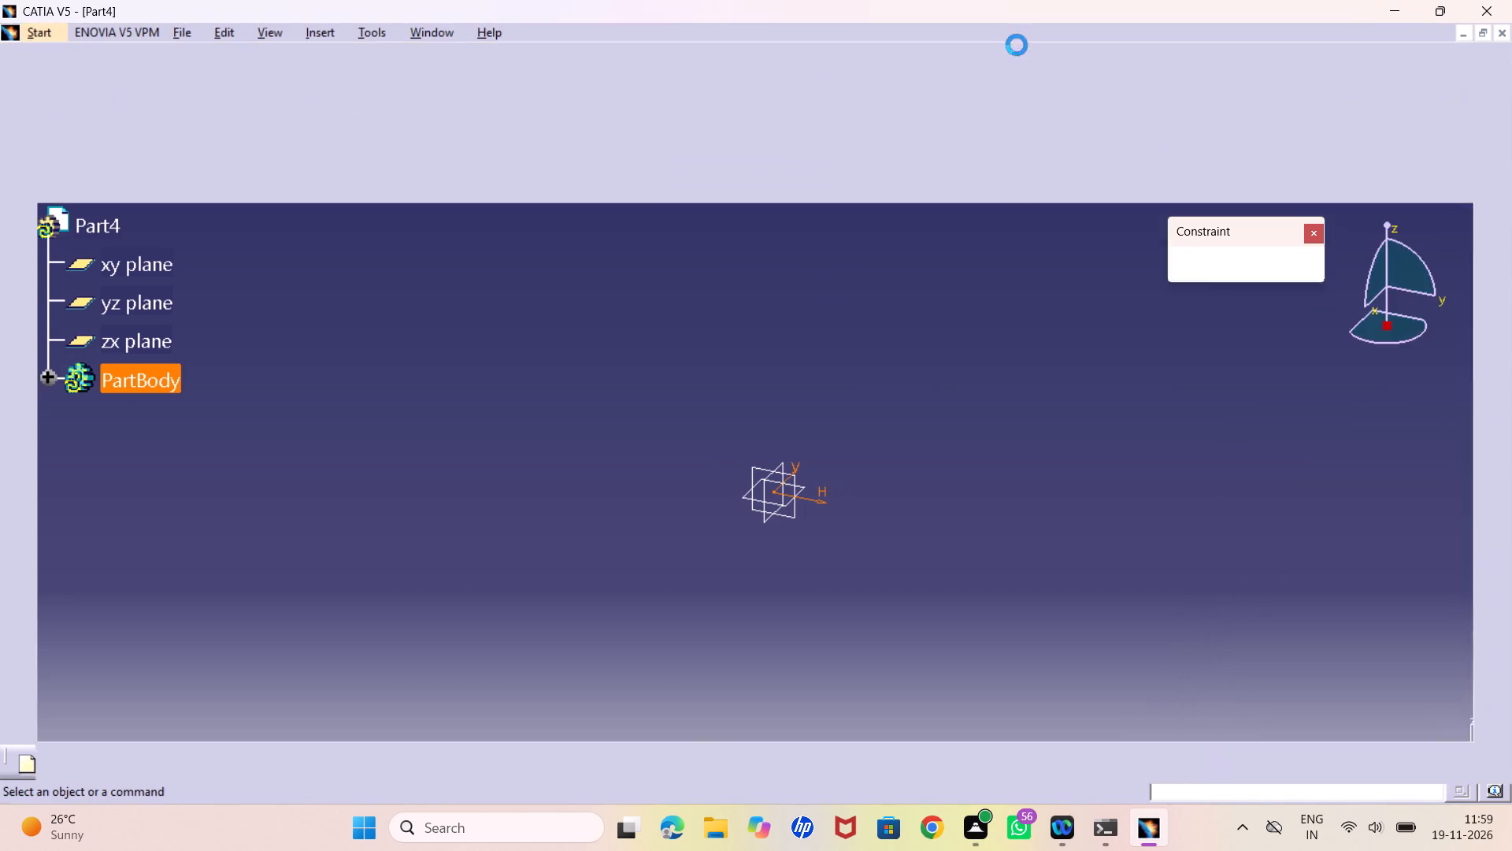
Sketch a circle centred on the sketch origin and constrain its diameter to 64 mm.
{"action": "left_click", "coordinate": [1002, 148]}
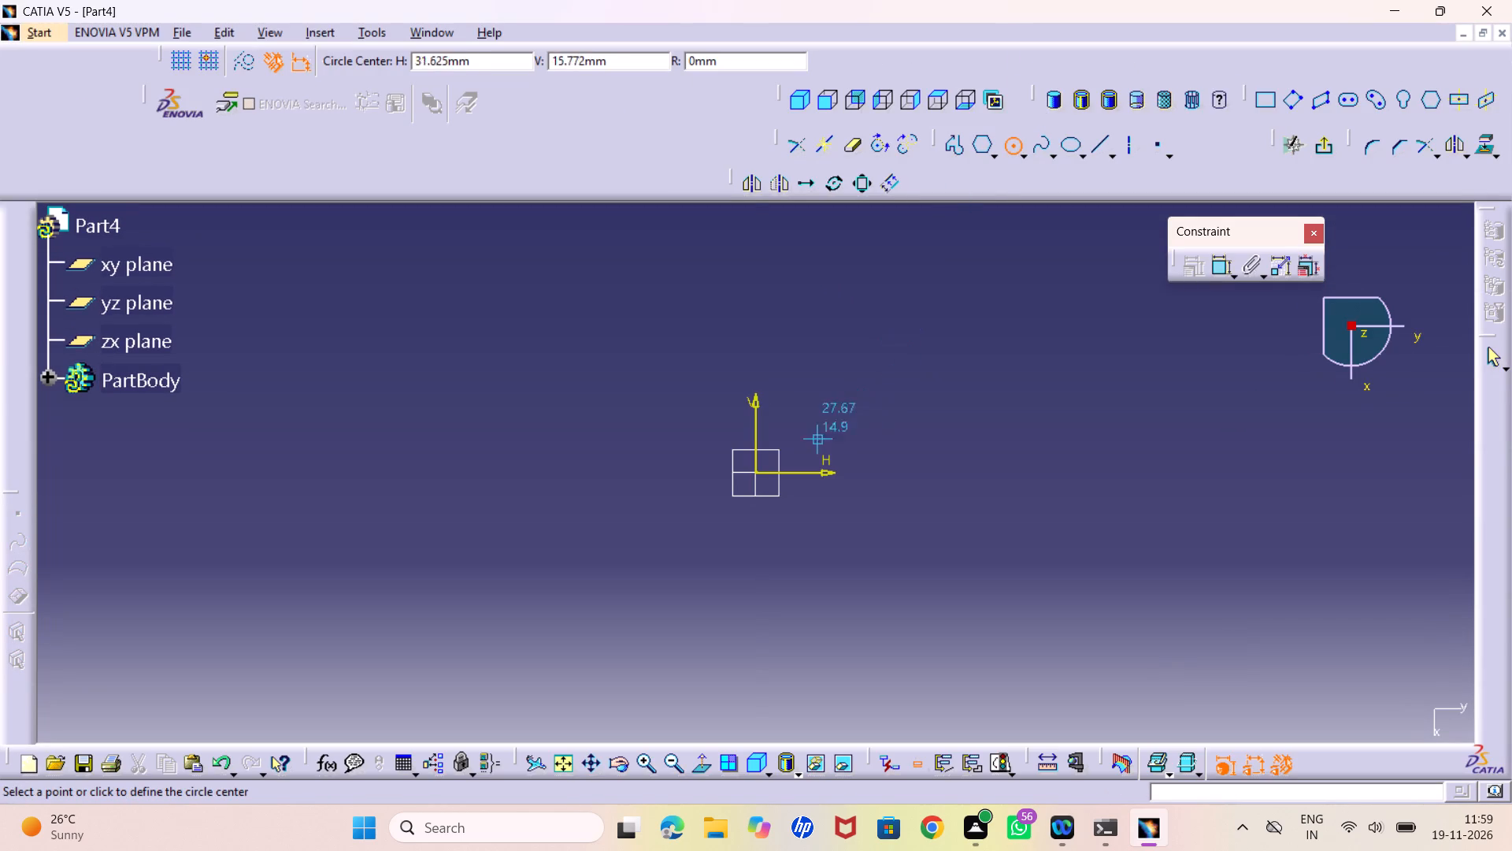
{"action": "left_click", "coordinate": [752, 471]}
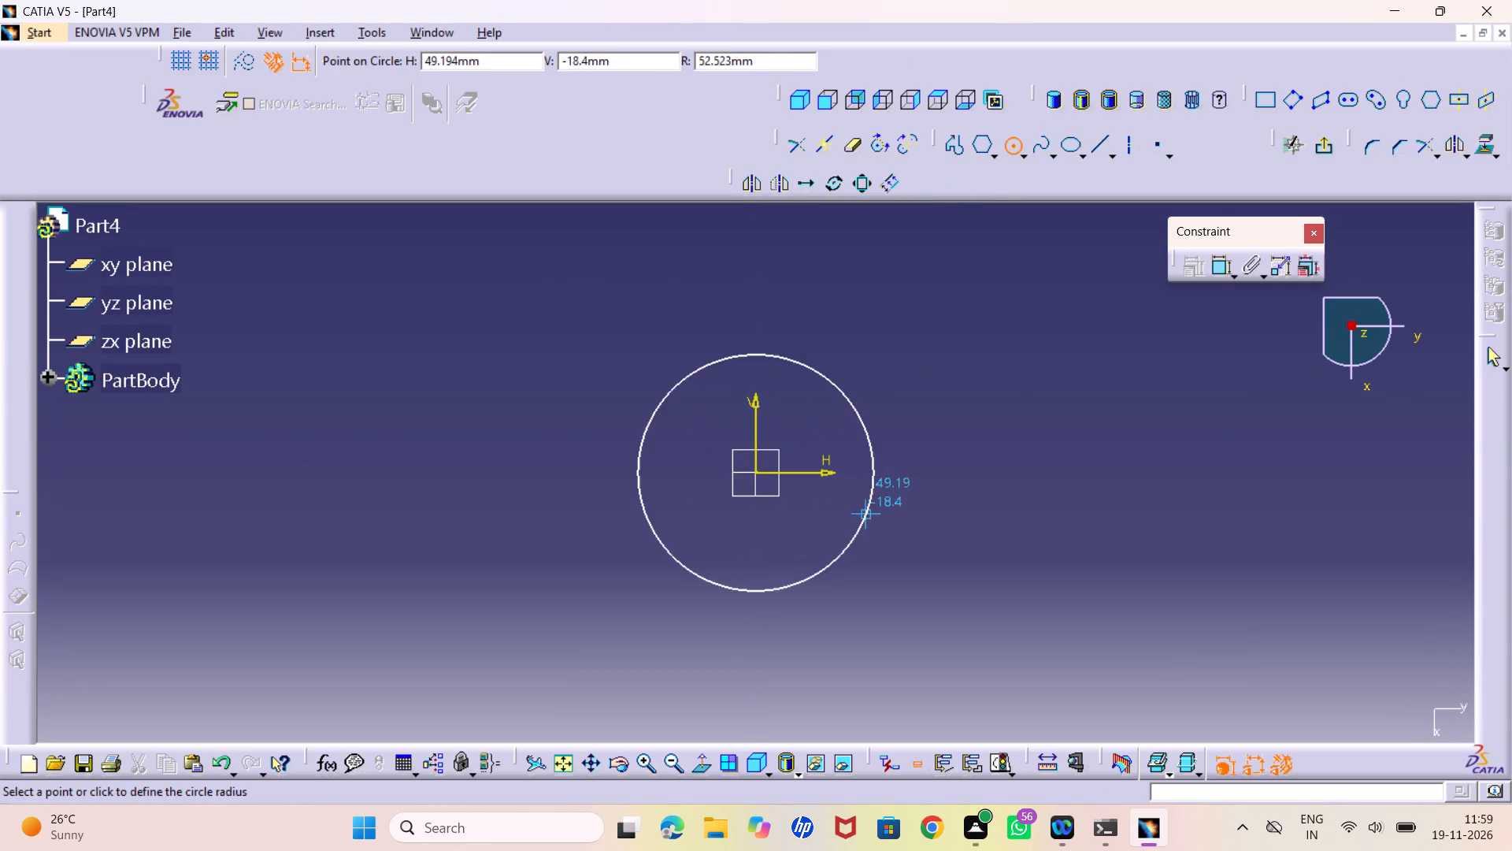
{"action": "left_click", "coordinate": [868, 515]}
{"action": "left_click", "coordinate": [1215, 262]}
{"action": "left_click", "coordinate": [1043, 306]}
{"action": "left_click", "coordinate": [1038, 298]}
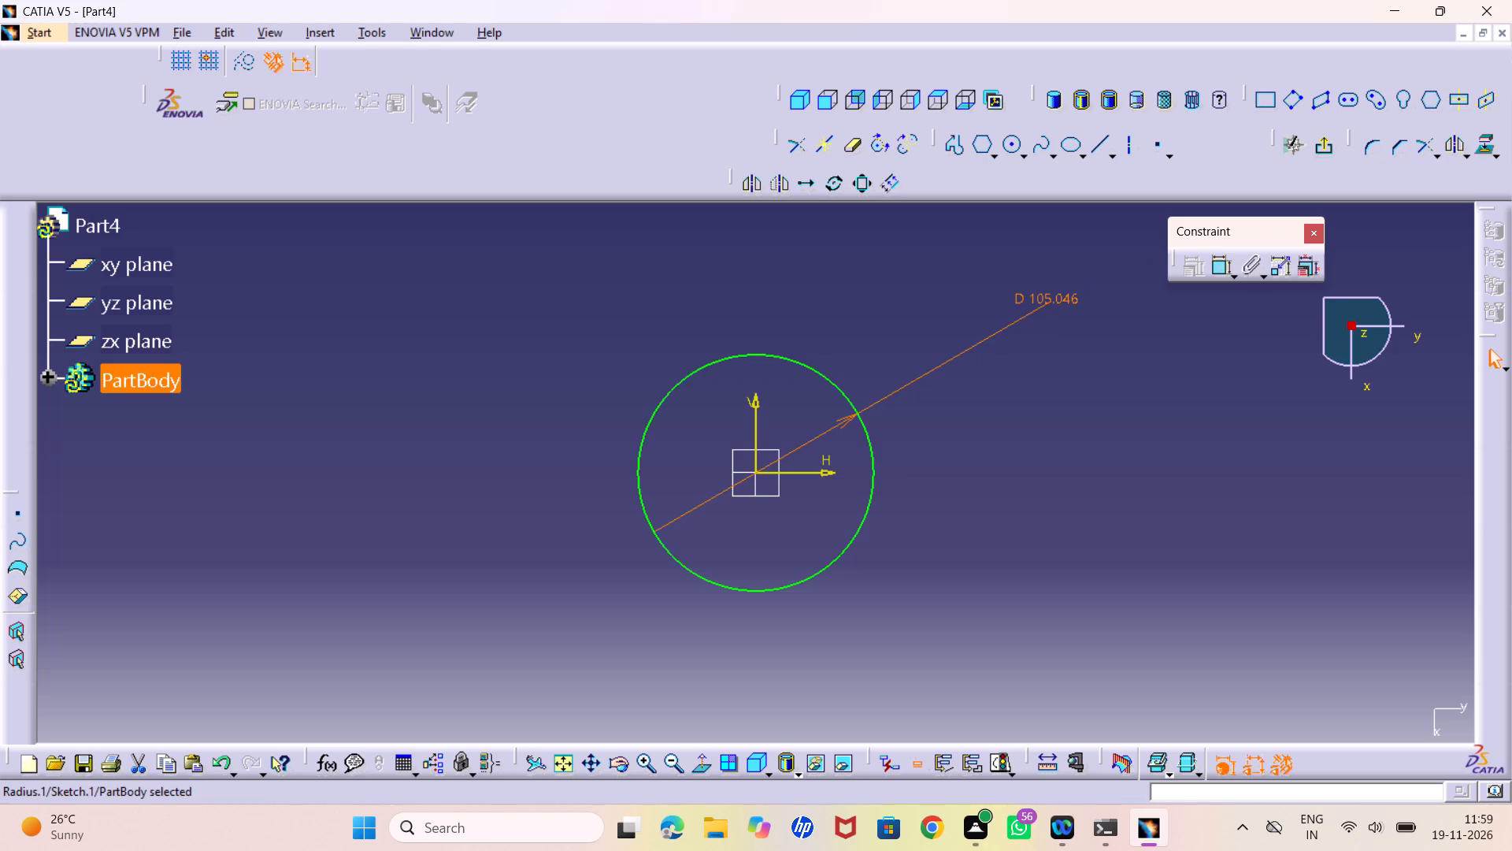
{"action": "double_click", "coordinate": [1038, 298]}
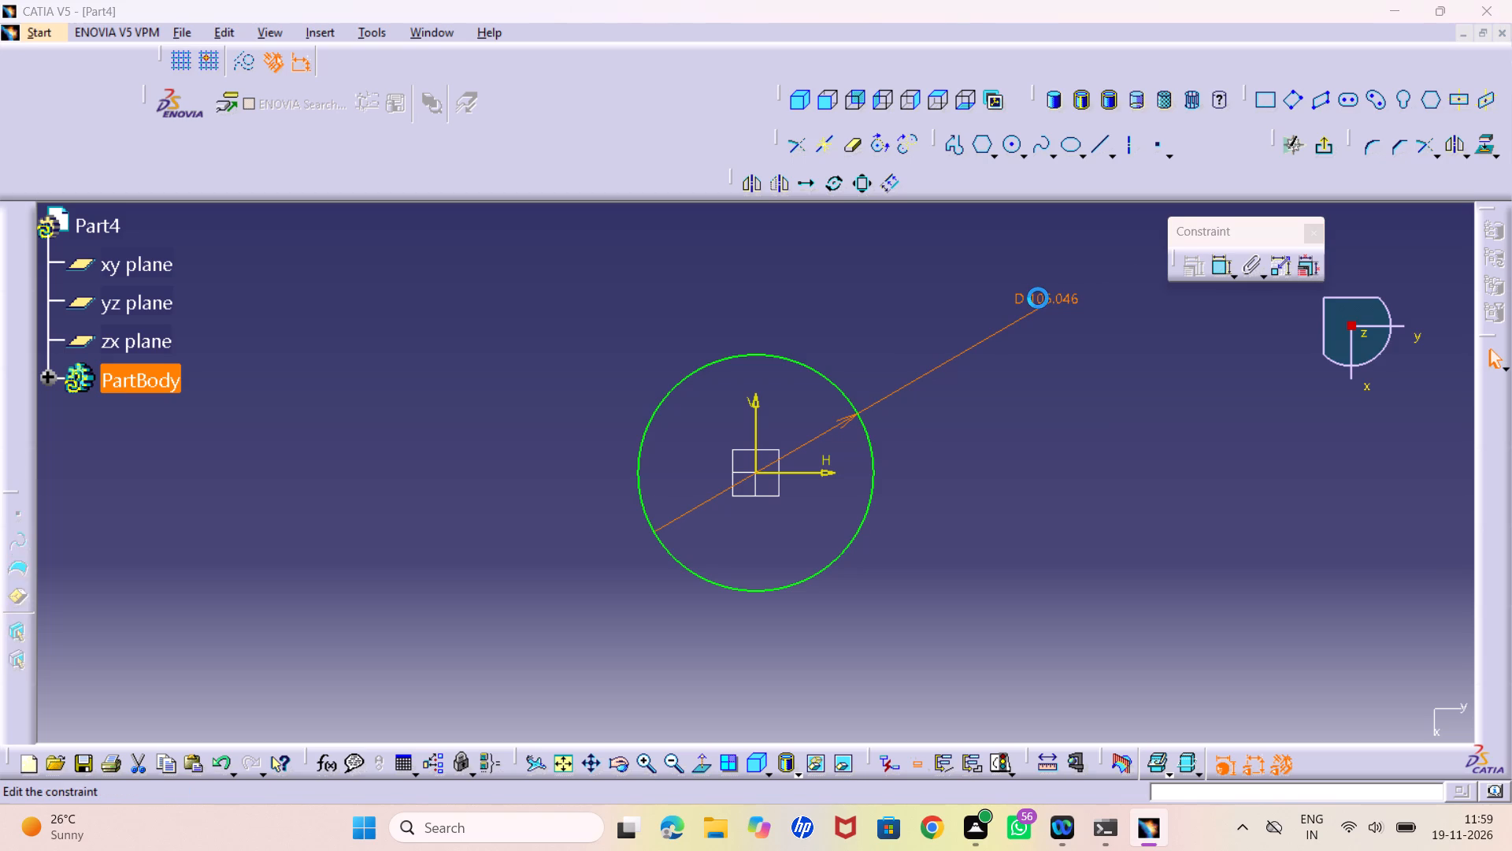
{"action": "type", "text": "64"}
{"action": "key", "text": "Return"}
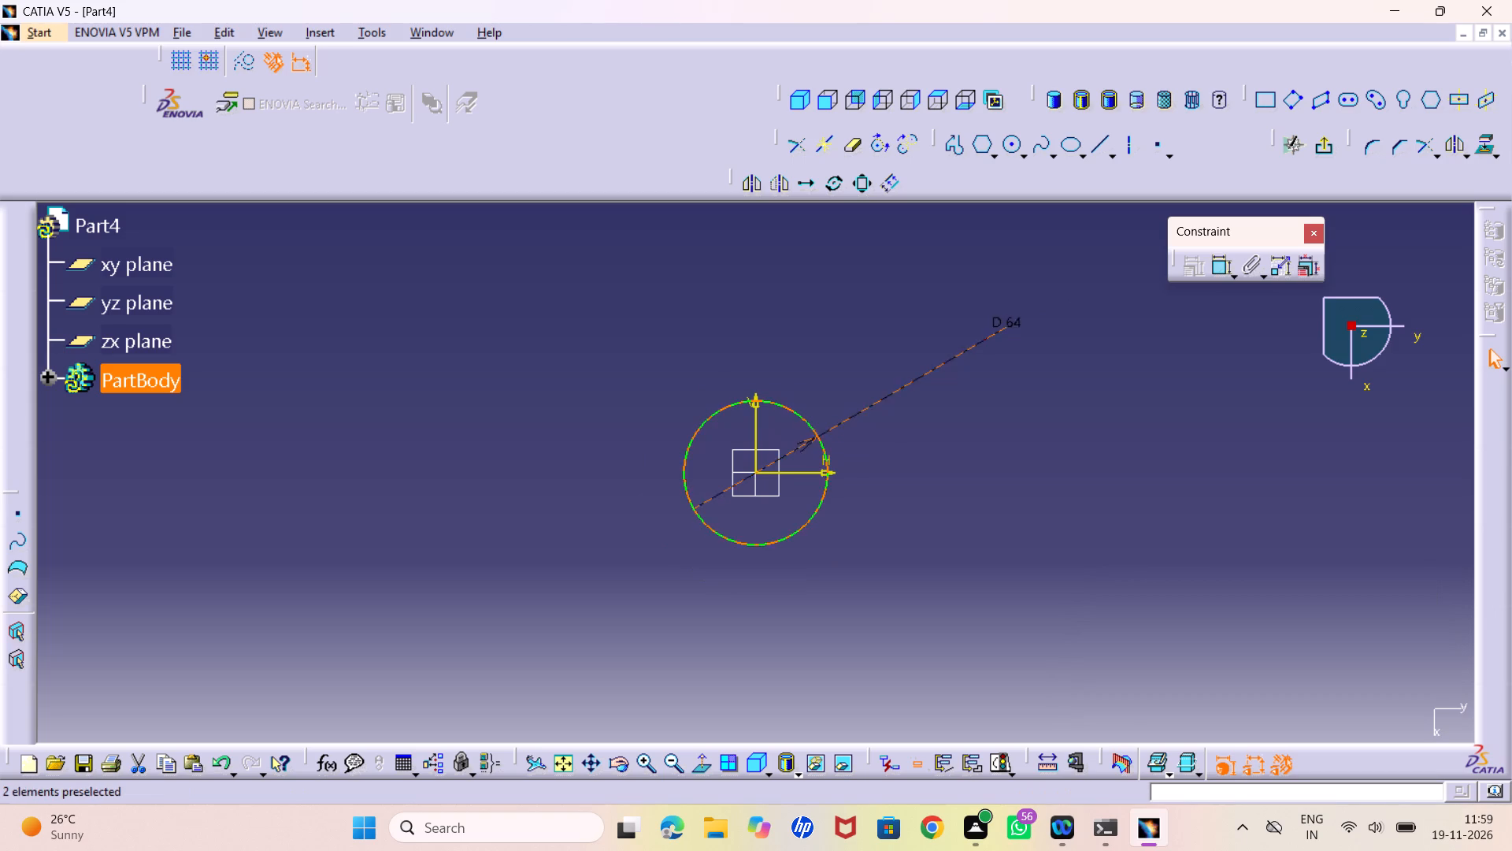
{"action": "left_click", "coordinate": [969, 439]}
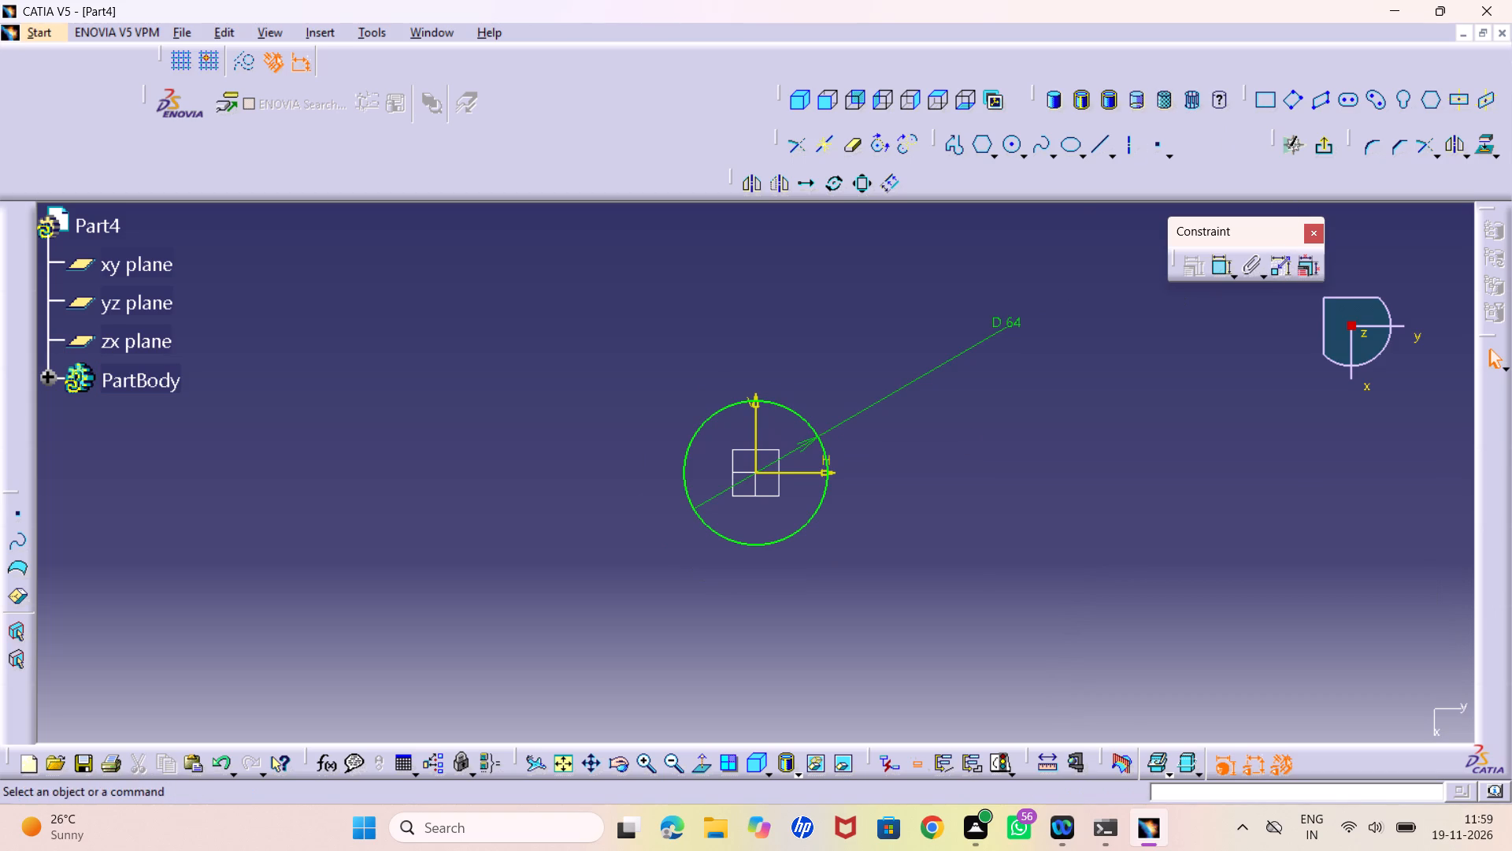
Move the 64 mm diameter dimension label closer to the circle and exit the sketch.
{"action": "middle_click_drag", "start_coordinate": [956, 494], "coordinate": [941, 440]}
{"action": "right_click", "coordinate": [956, 494]}
{"action": "left_click_drag", "start_coordinate": [1126, 252], "coordinate": [994, 350]}
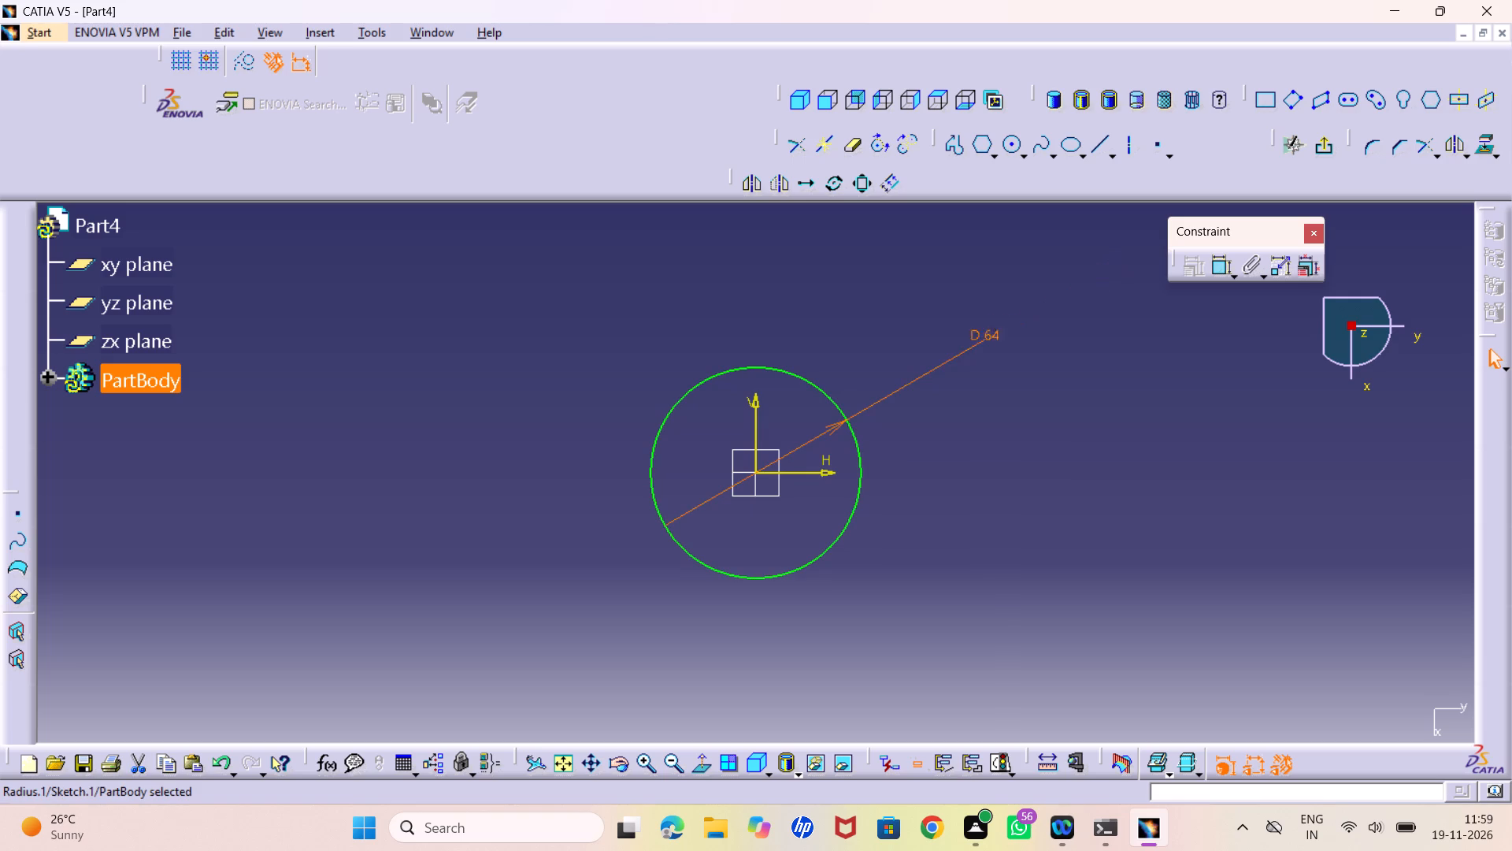
{"action": "left_click_drag", "start_coordinate": [994, 350], "coordinate": [904, 411]}
{"action": "left_click", "coordinate": [917, 489]}
{"action": "middle_click_drag", "start_coordinate": [920, 489], "coordinate": [917, 466]}
{"action": "right_click", "coordinate": [920, 489]}
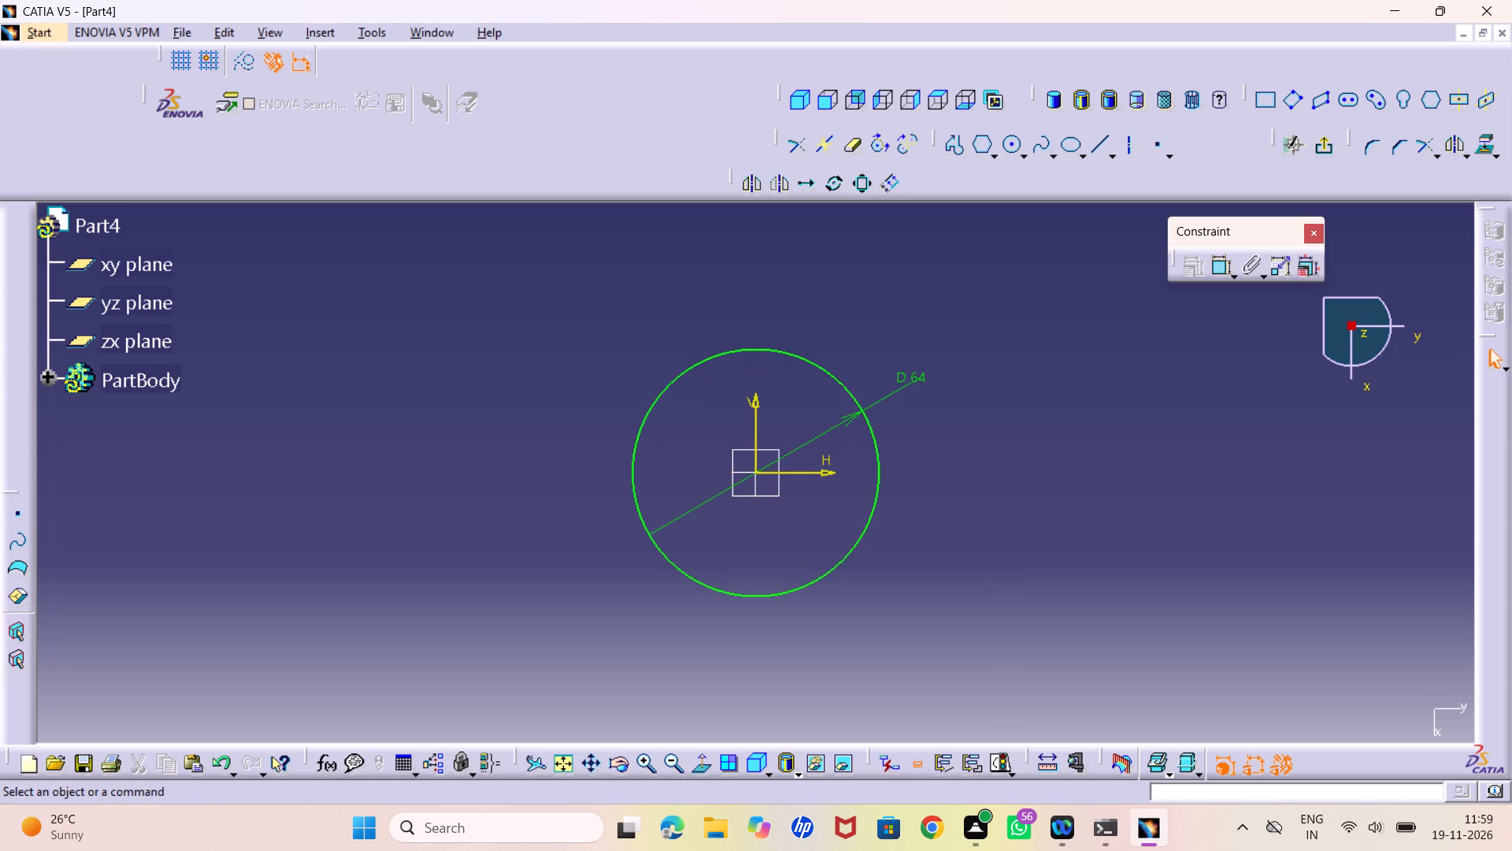
{"action": "left_click", "coordinate": [1323, 145]}
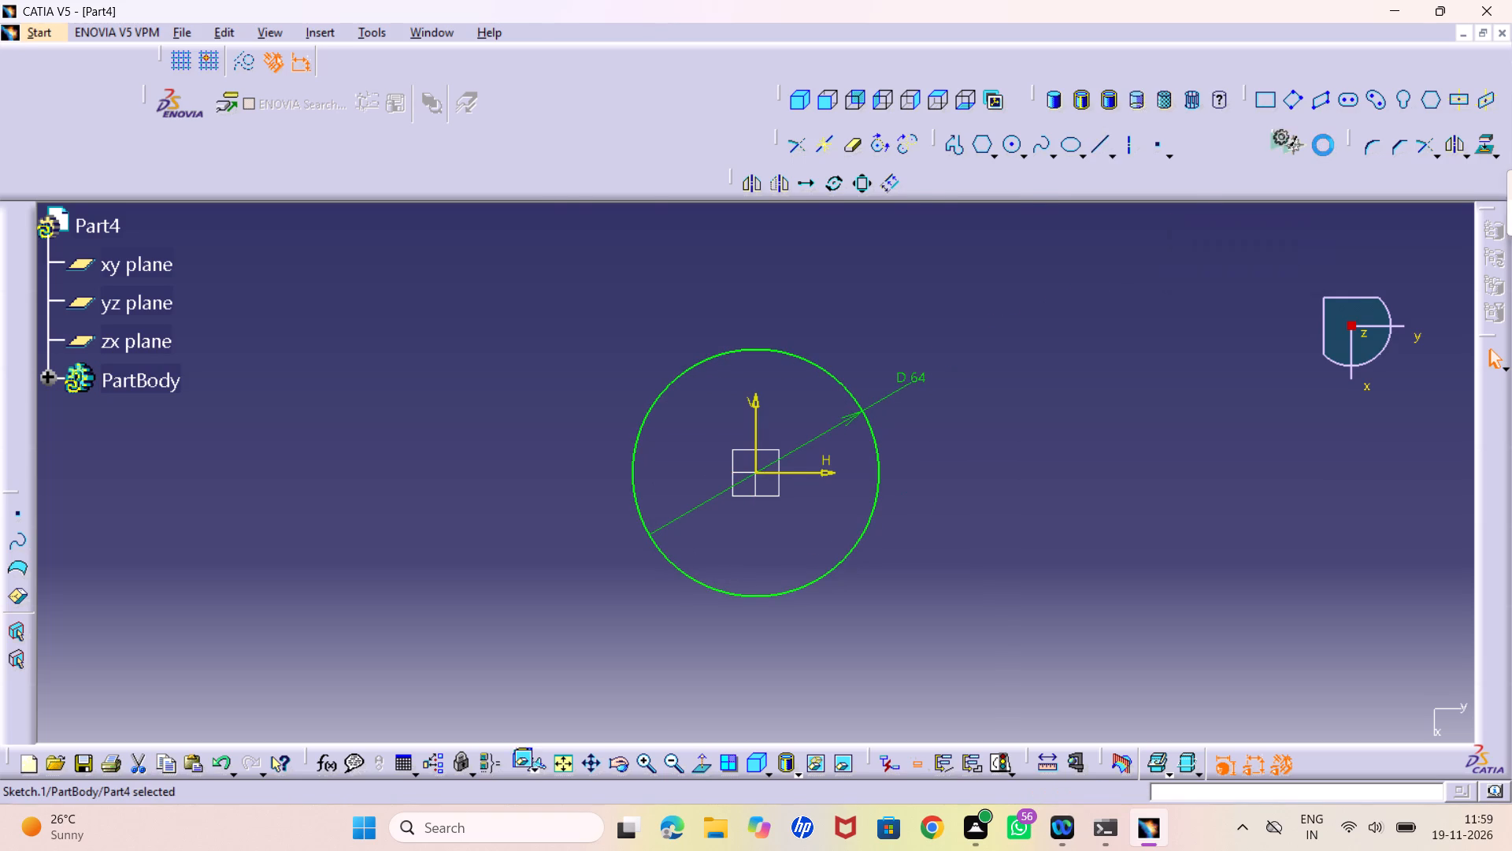
Pad the circle sketch with a length of 2.5 mm to form a thin disc.
{"action": "left_click", "coordinate": [870, 61]}
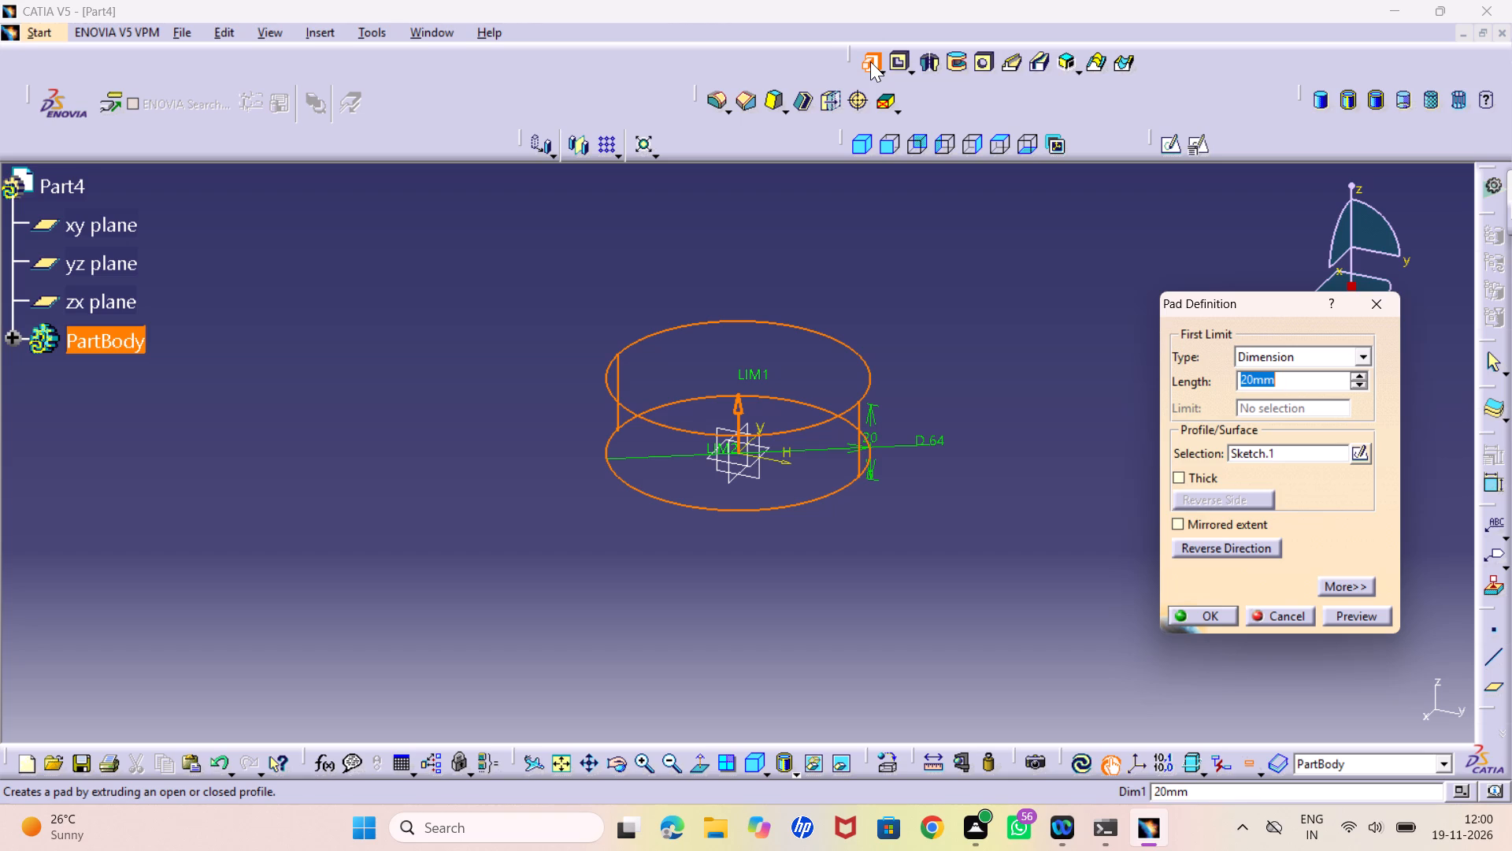
{"action": "type", "text": "2.5"}
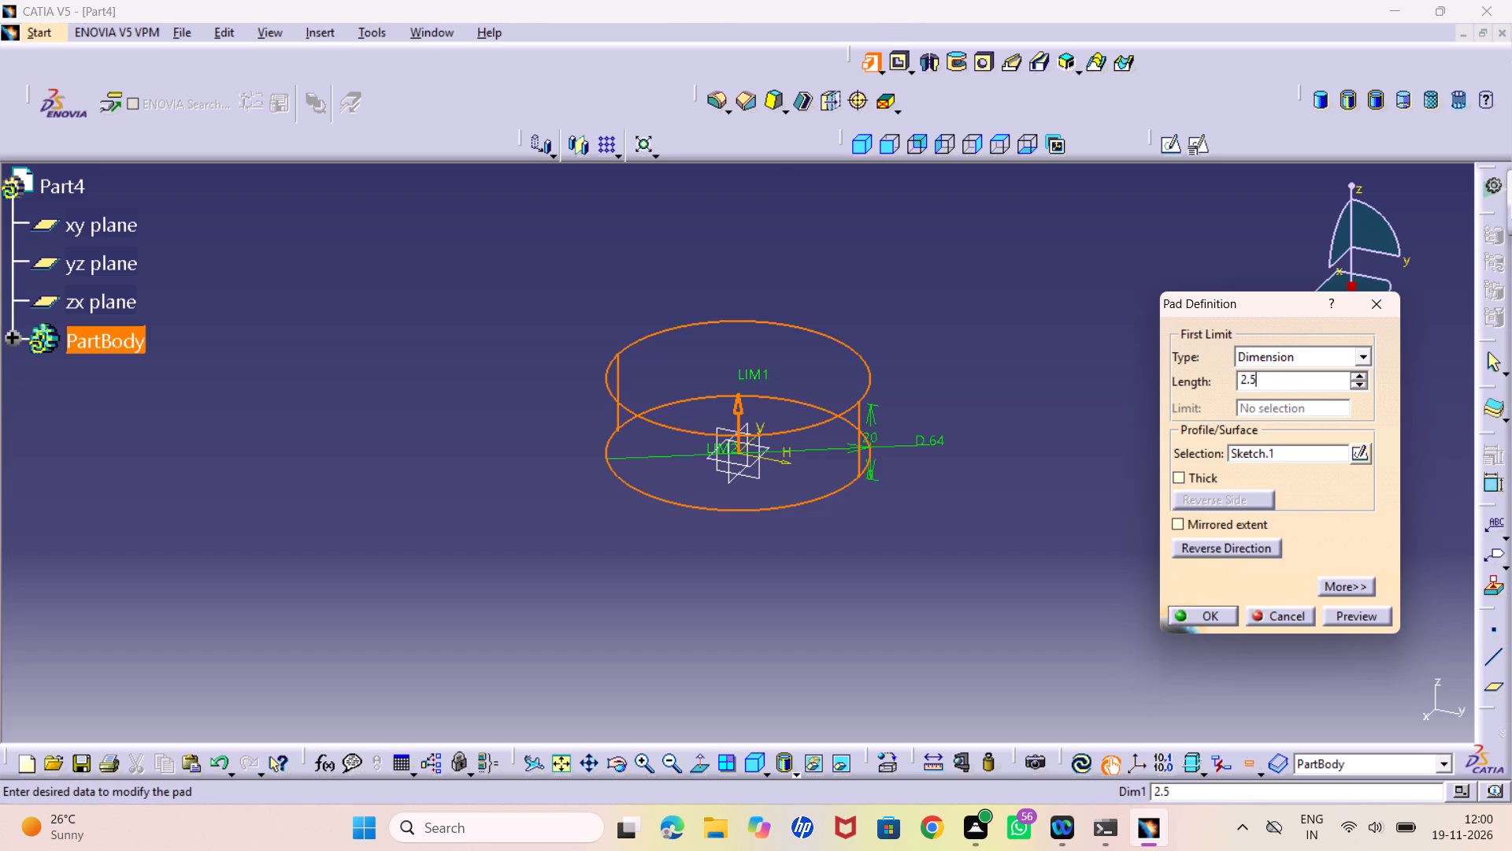
{"action": "left_click", "coordinate": [1363, 622]}
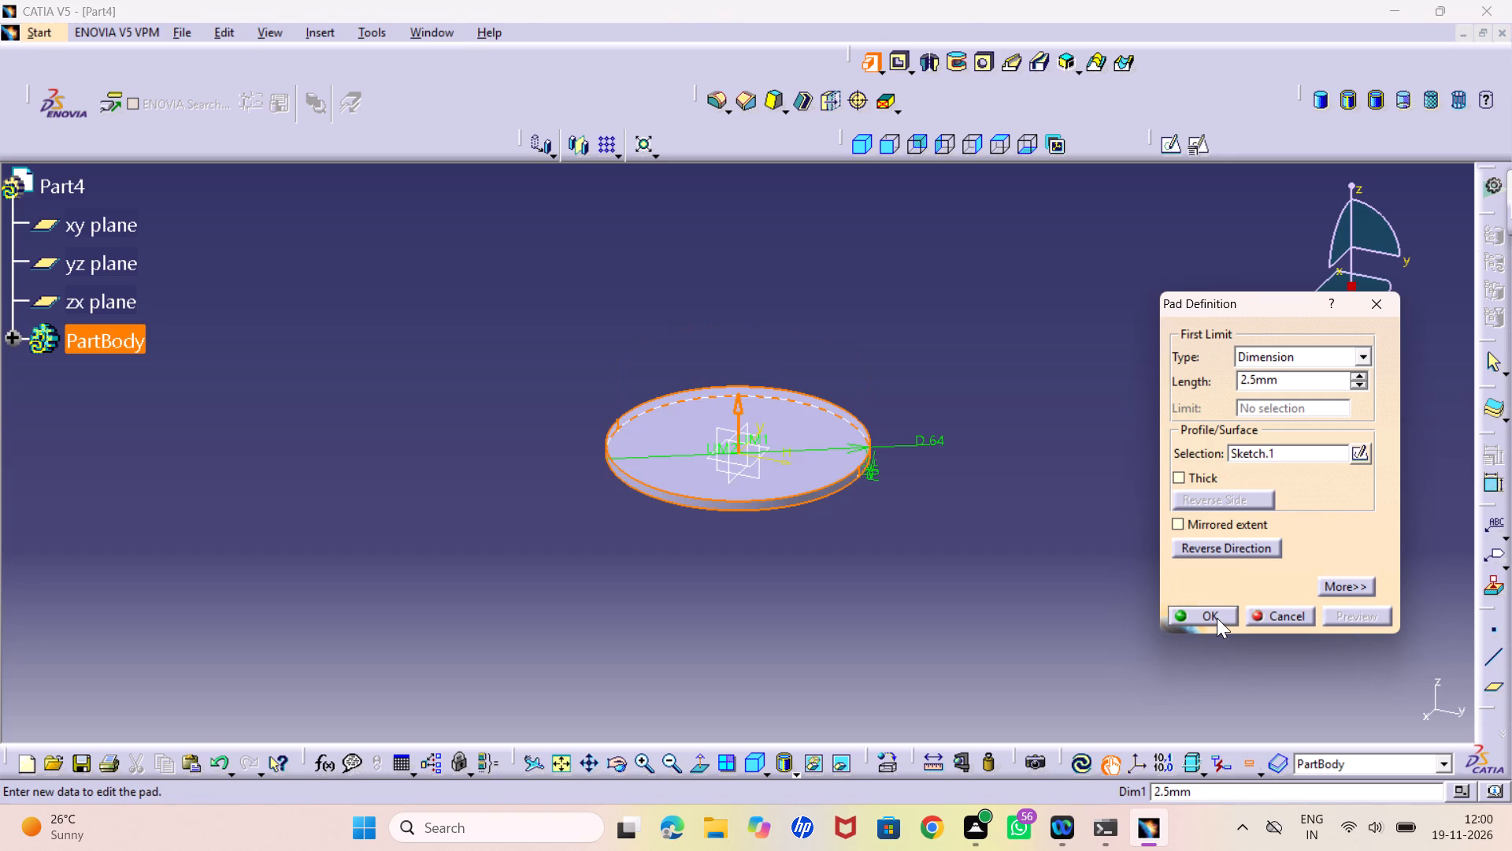
{"action": "left_click", "coordinate": [1217, 618]}
{"action": "left_click", "coordinate": [968, 621]}
Open a sketch on the underside face of the disc.
{"action": "middle_click_drag", "start_coordinate": [769, 559], "coordinate": [667, 611]}
{"action": "right_click_drag", "start_coordinate": [769, 559], "coordinate": [667, 611]}
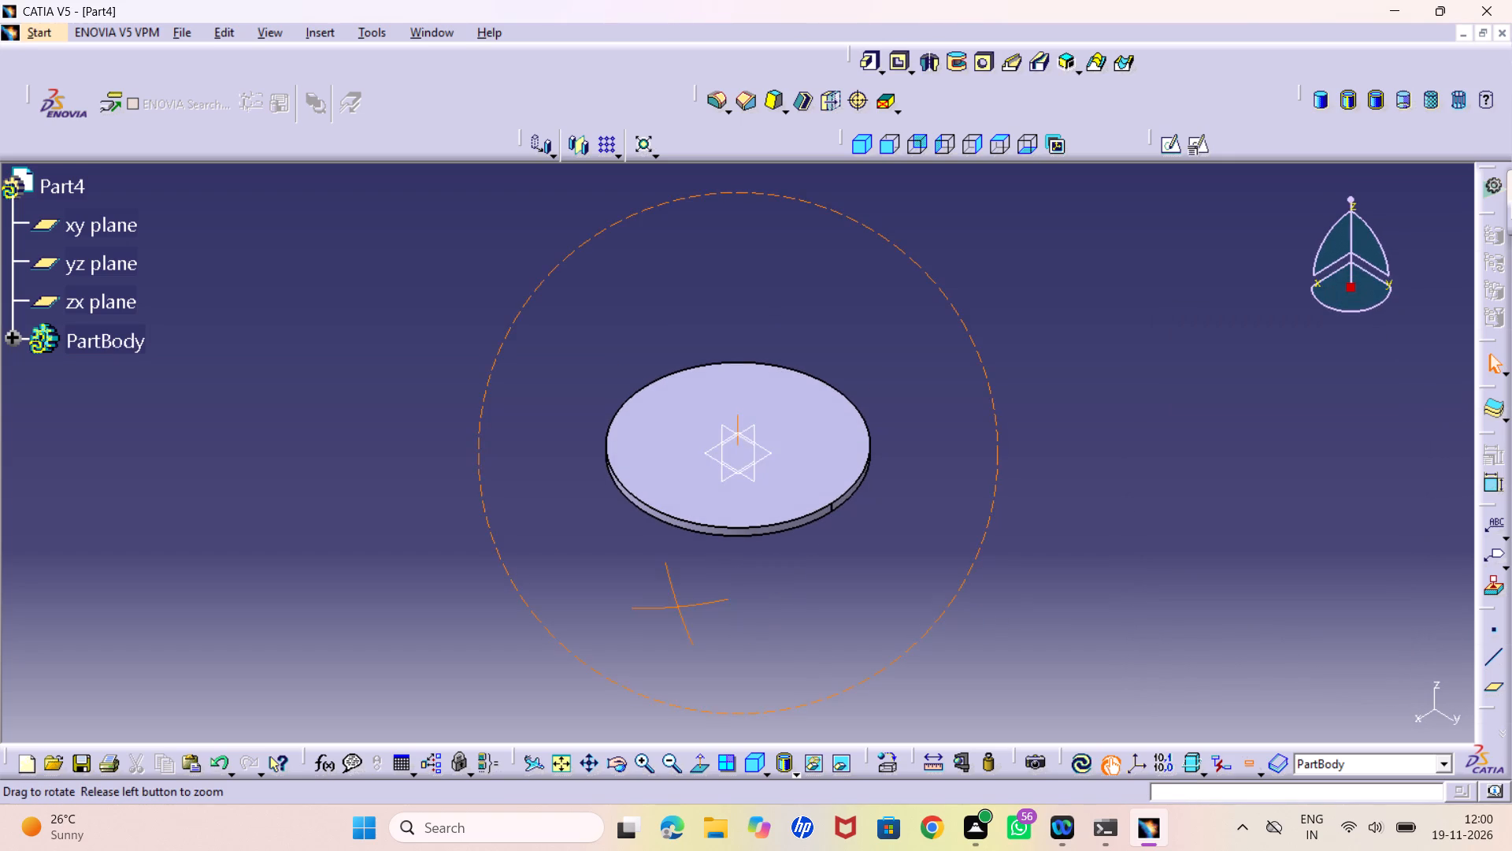
{"action": "middle_click_drag", "start_coordinate": [667, 611], "coordinate": [666, 611]}
{"action": "right_click_drag", "start_coordinate": [667, 611], "coordinate": [666, 611]}
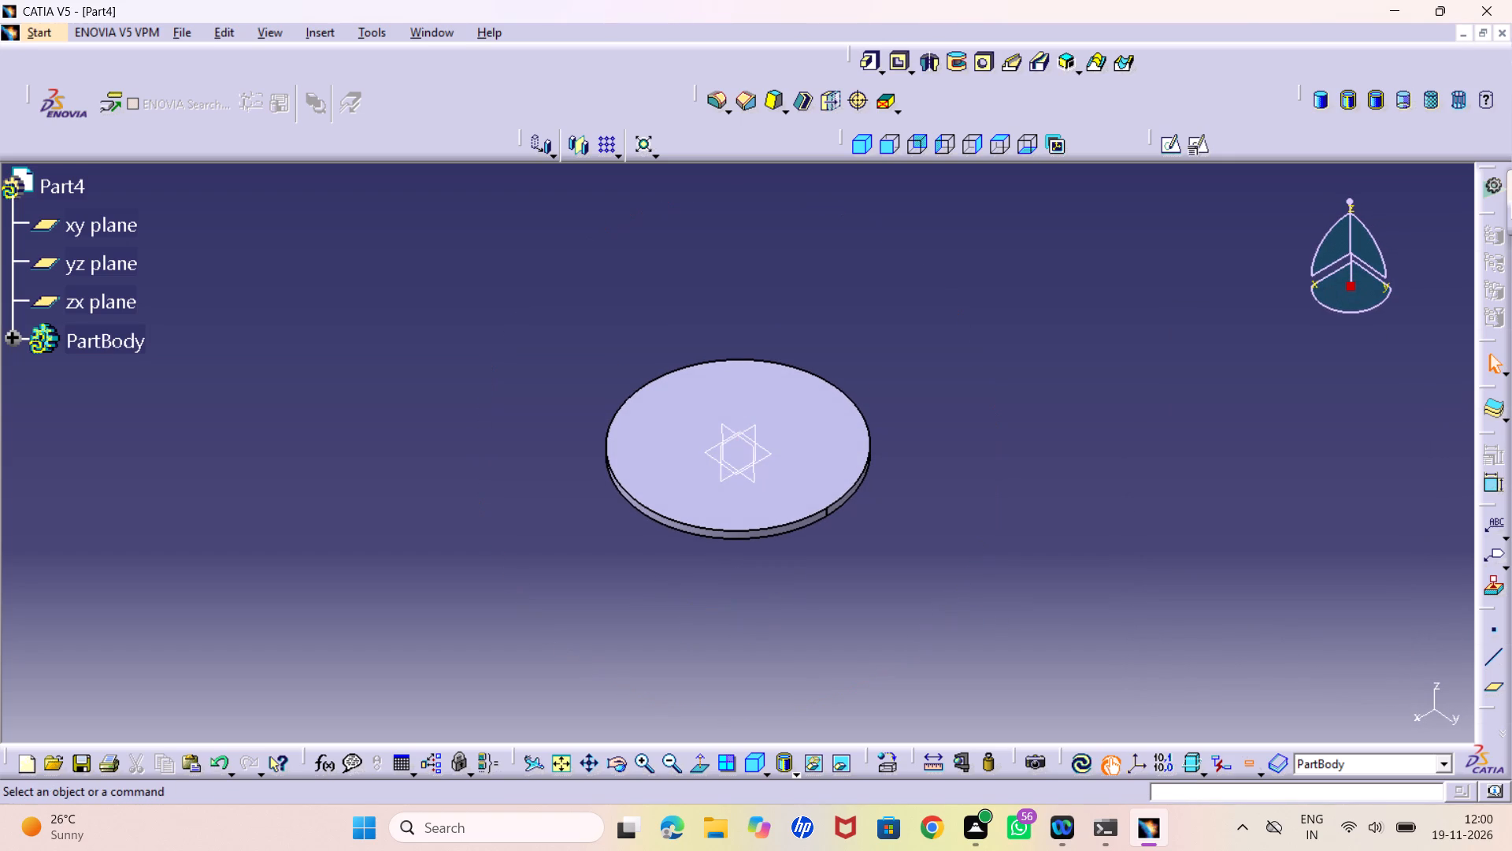
{"action": "left_click", "coordinate": [865, 142]}
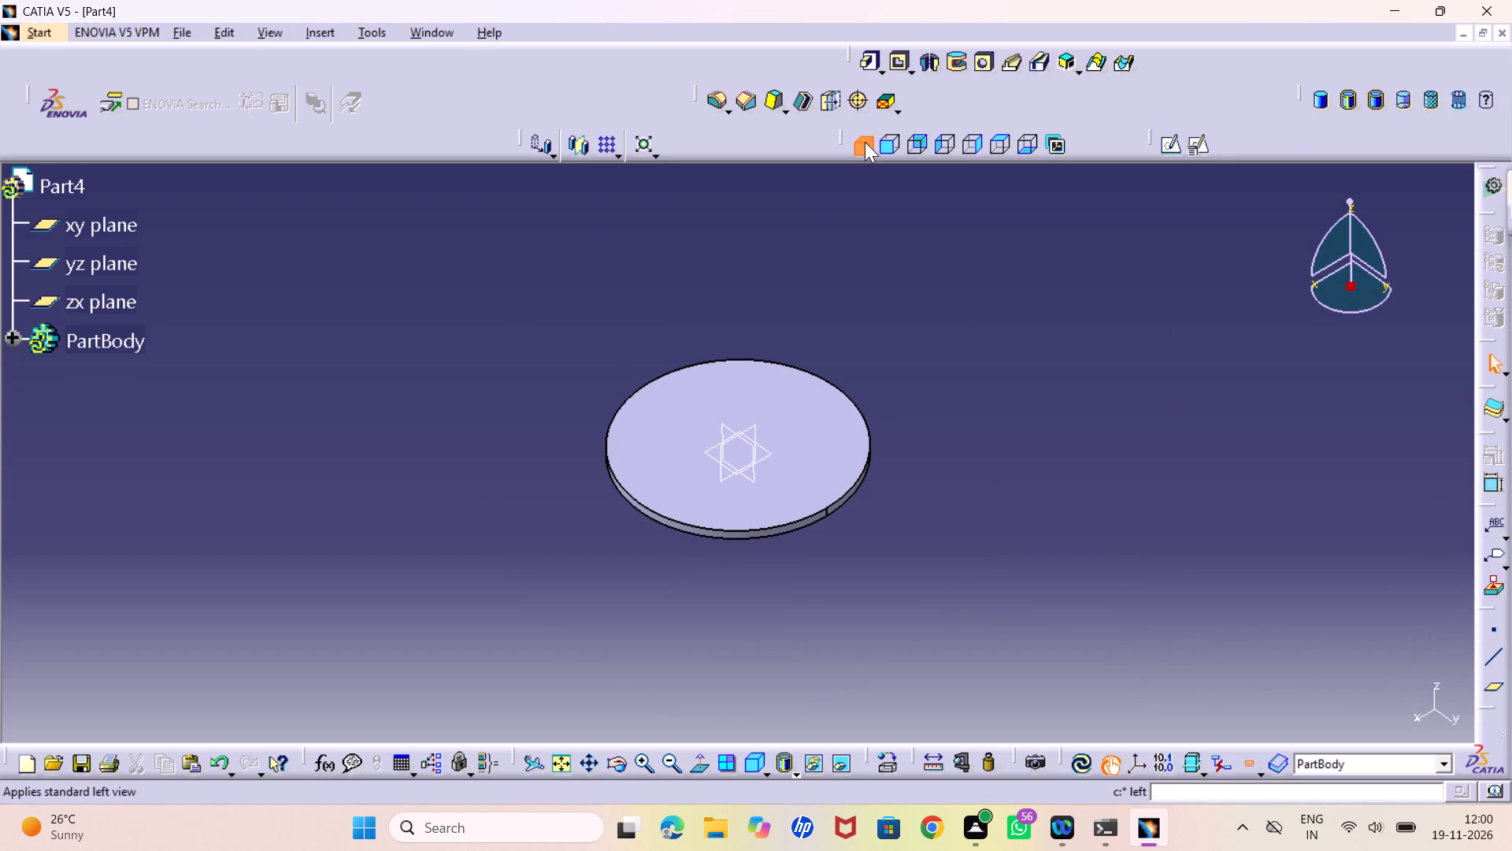
{"action": "middle_click_drag", "start_coordinate": [776, 609], "coordinate": [808, 396]}
{"action": "right_click_drag", "start_coordinate": [776, 609], "coordinate": [808, 384]}
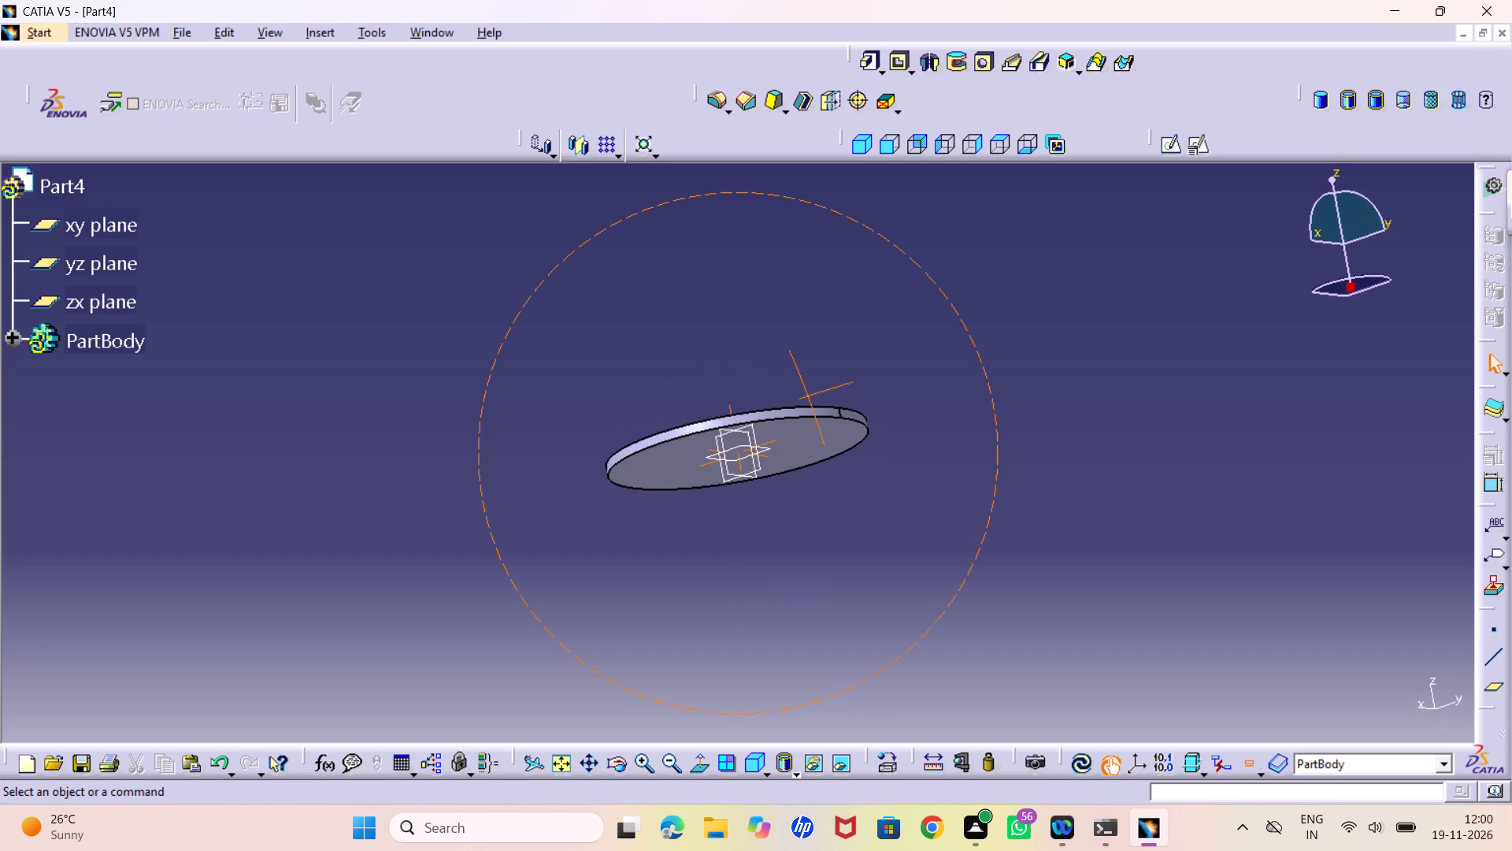
{"action": "left_click", "coordinate": [787, 433]}
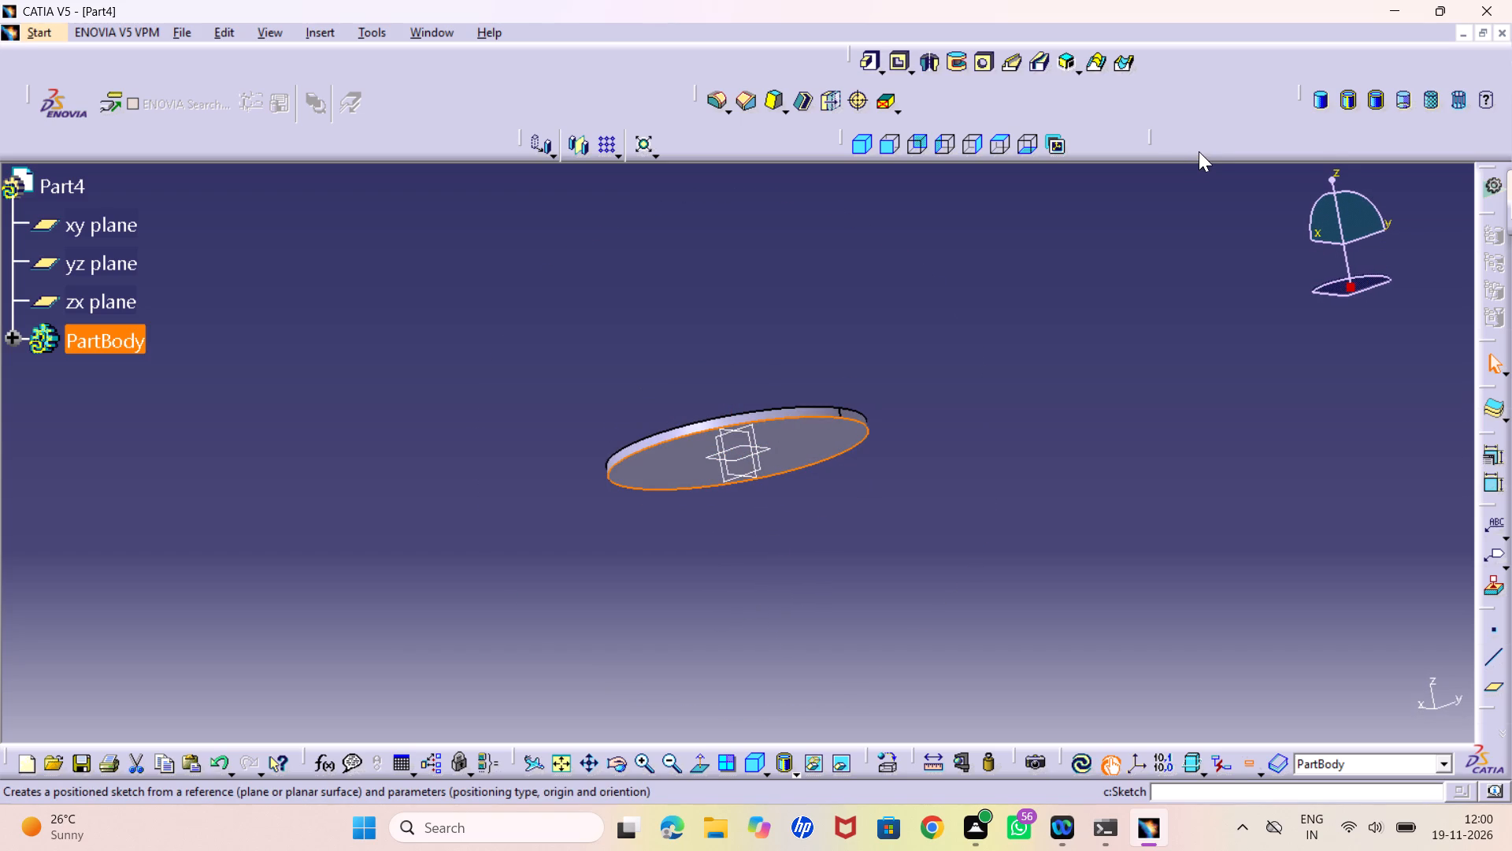
{"action": "left_click", "coordinate": [1165, 139]}
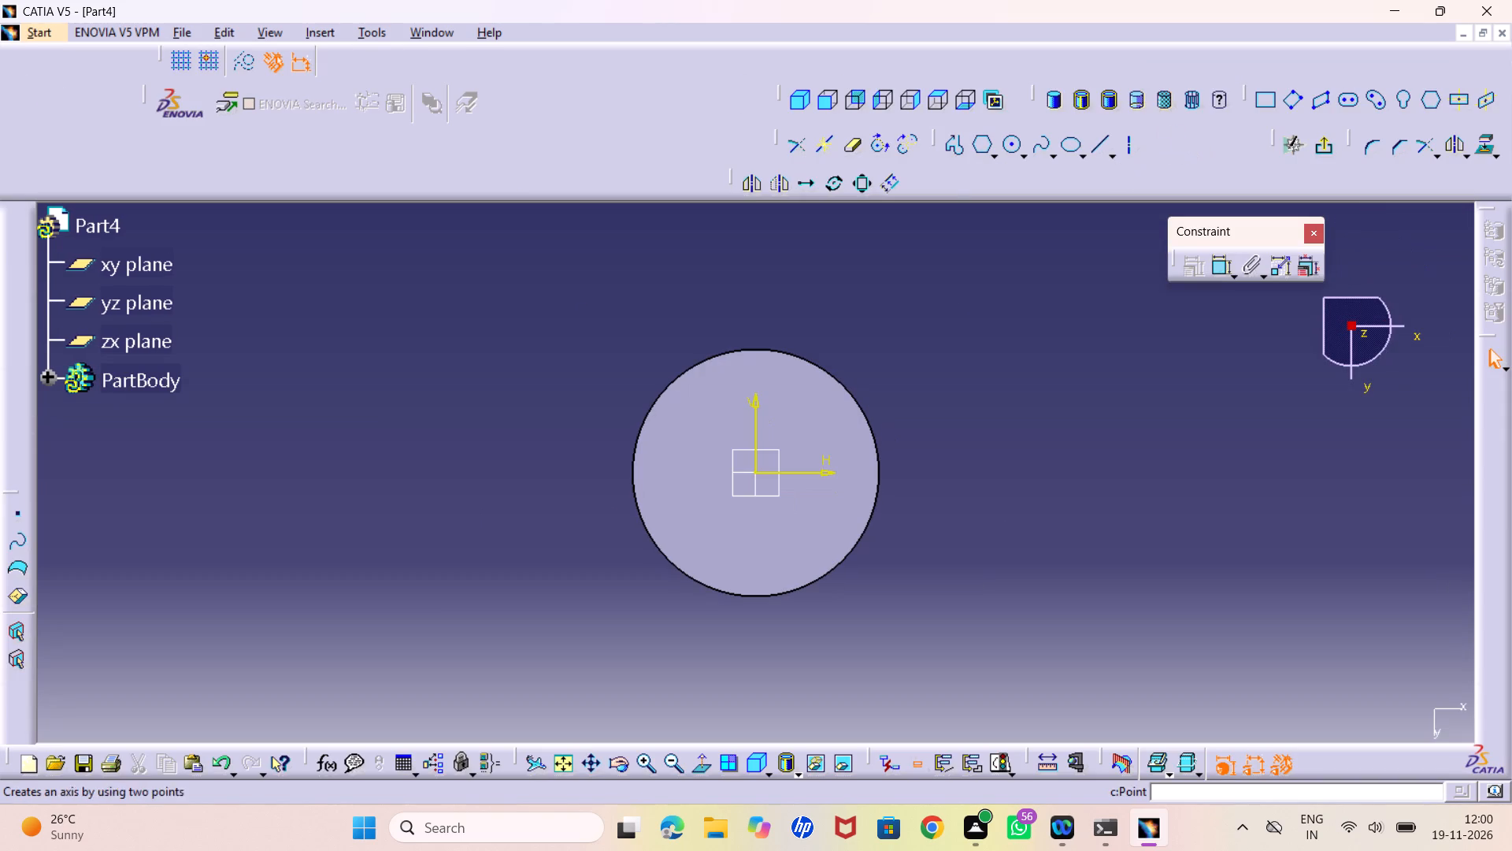
Sketch a circle centred on the origin, constrain its diameter to 16 mm, and exit the sketch.
{"action": "left_click", "coordinate": [1012, 147]}
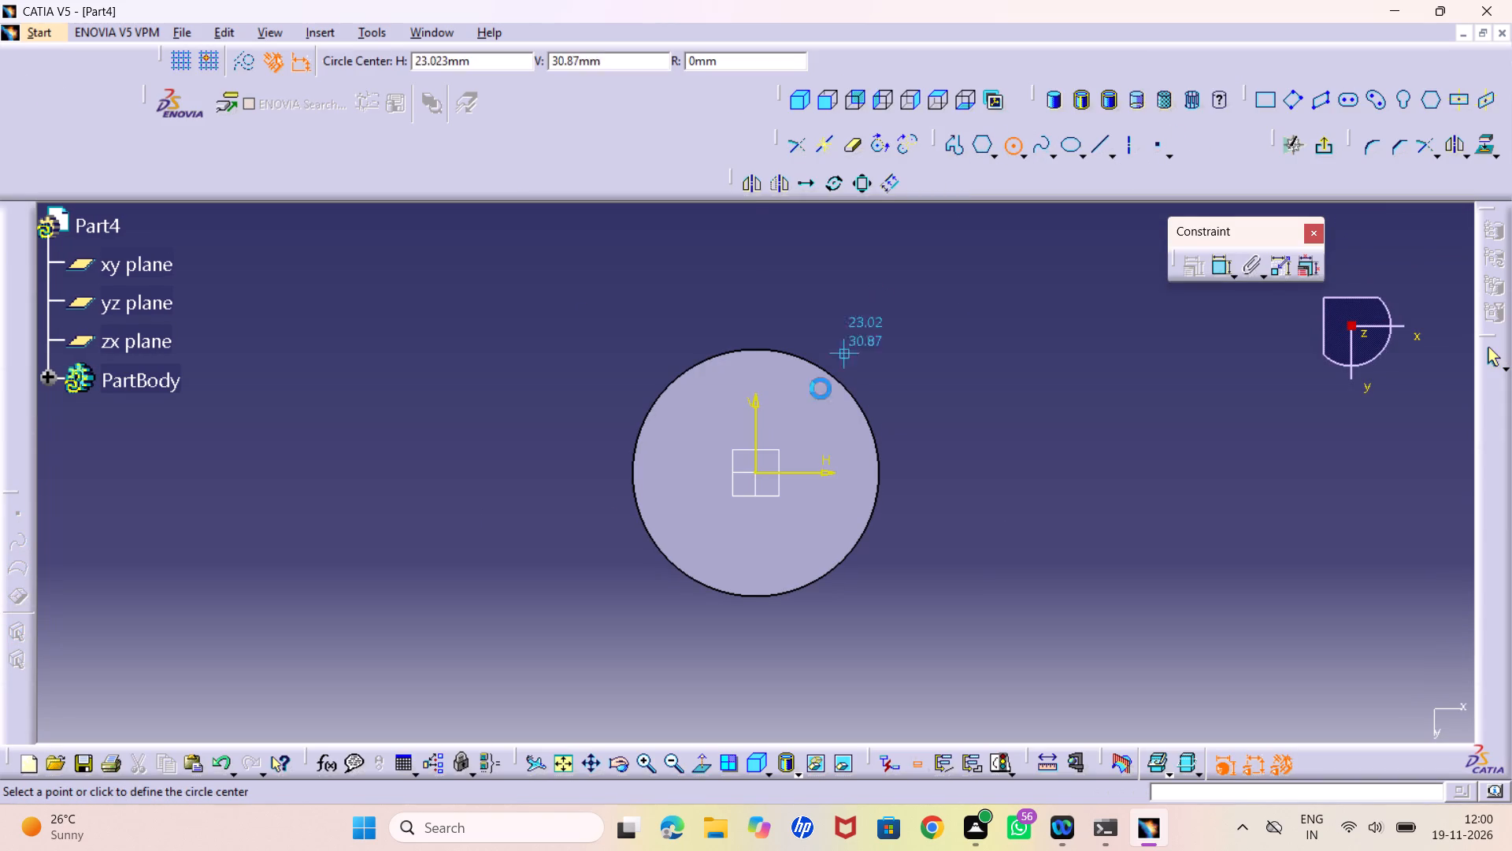
{"action": "left_click", "coordinate": [754, 472]}
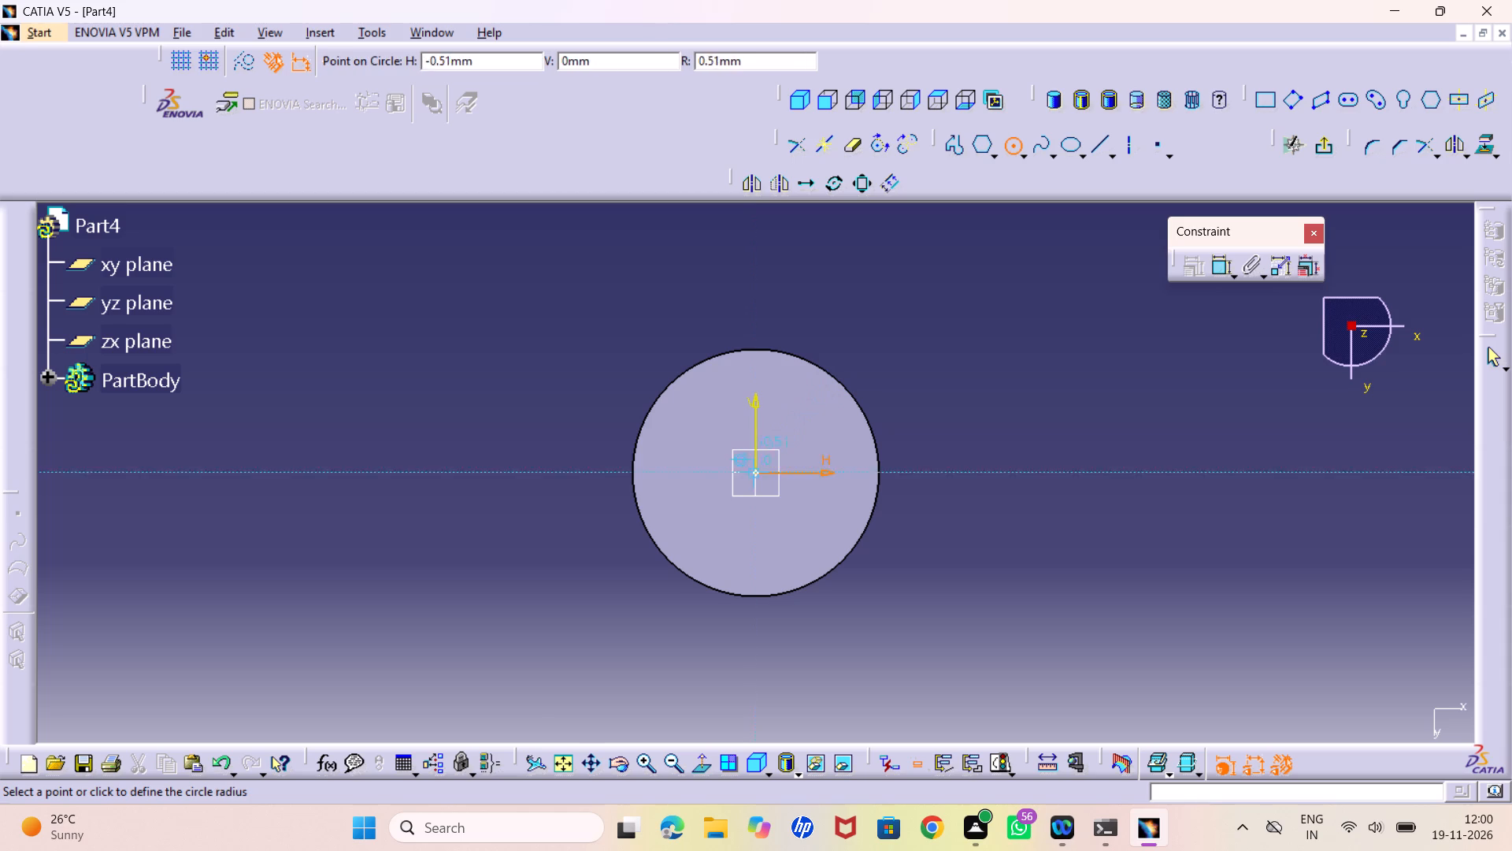
{"action": "left_click", "coordinate": [771, 516]}
{"action": "left_click", "coordinate": [1222, 267]}
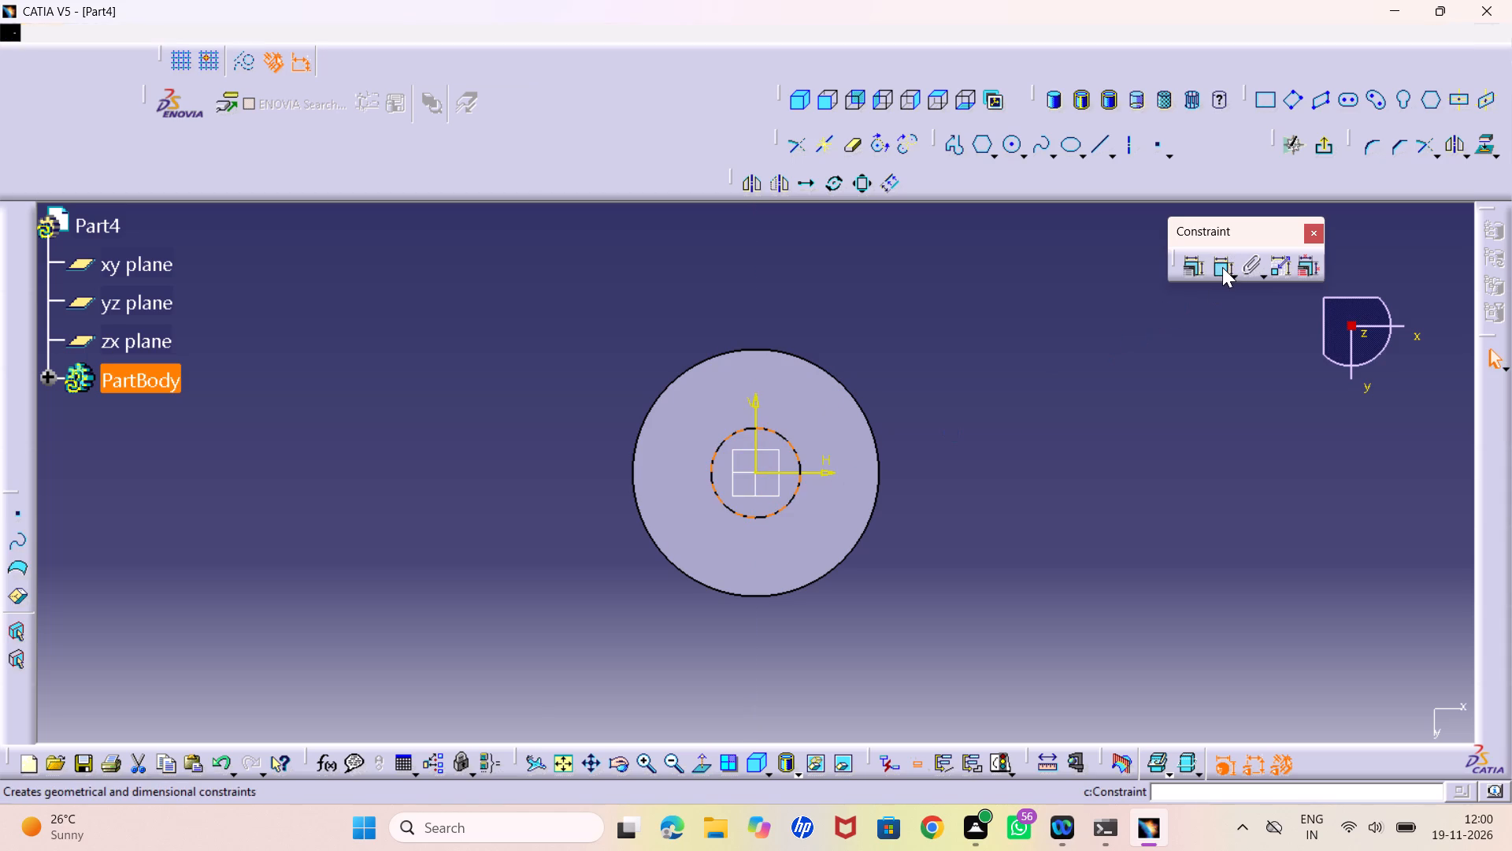
{"action": "left_click", "coordinate": [972, 317]}
{"action": "double_click", "coordinate": [967, 314]}
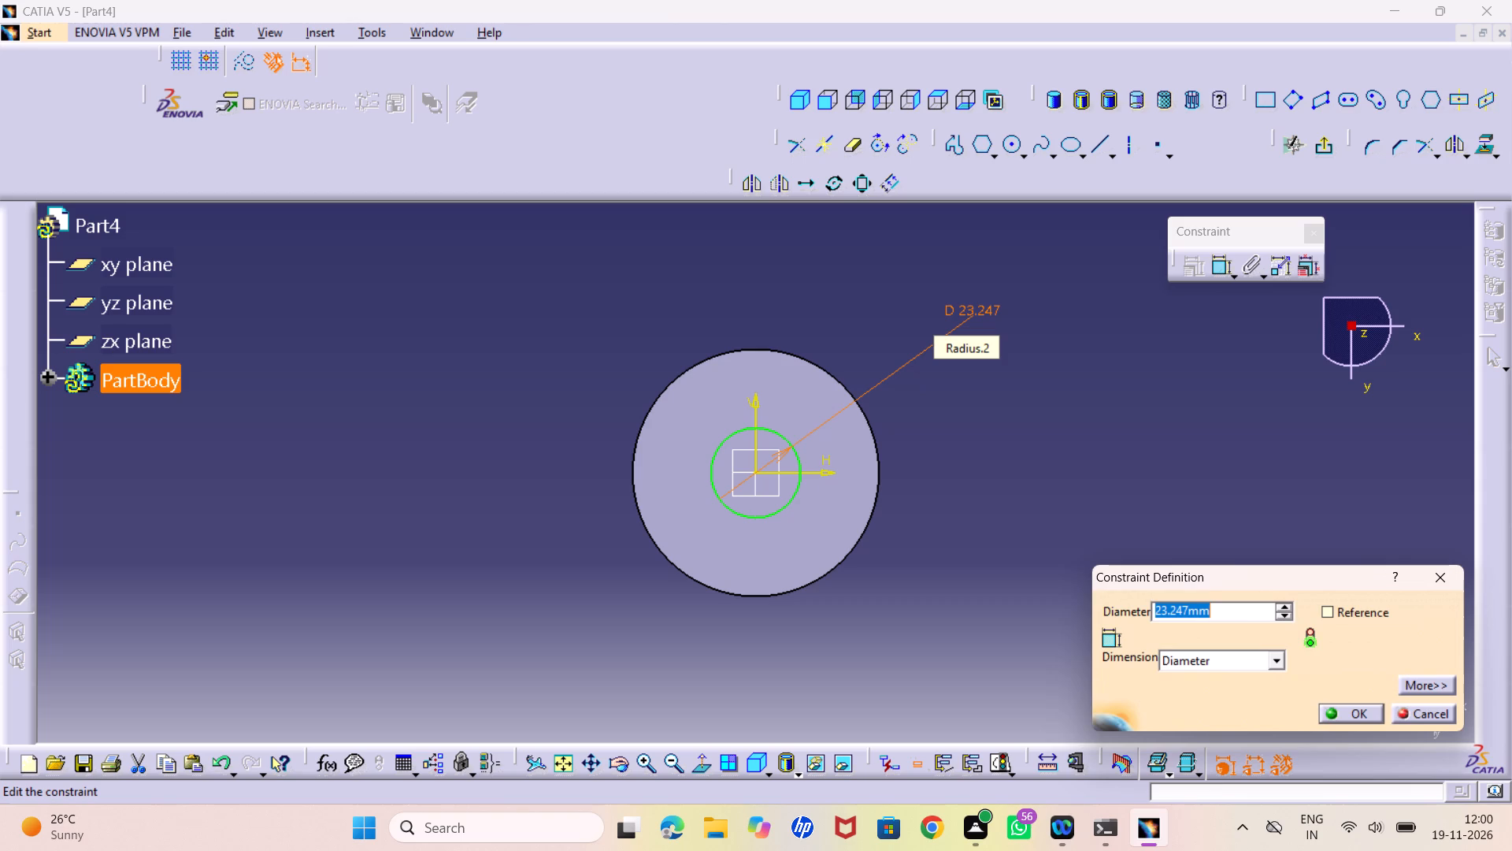
{"action": "type", "text": "16"}
{"action": "key", "text": "Return"}
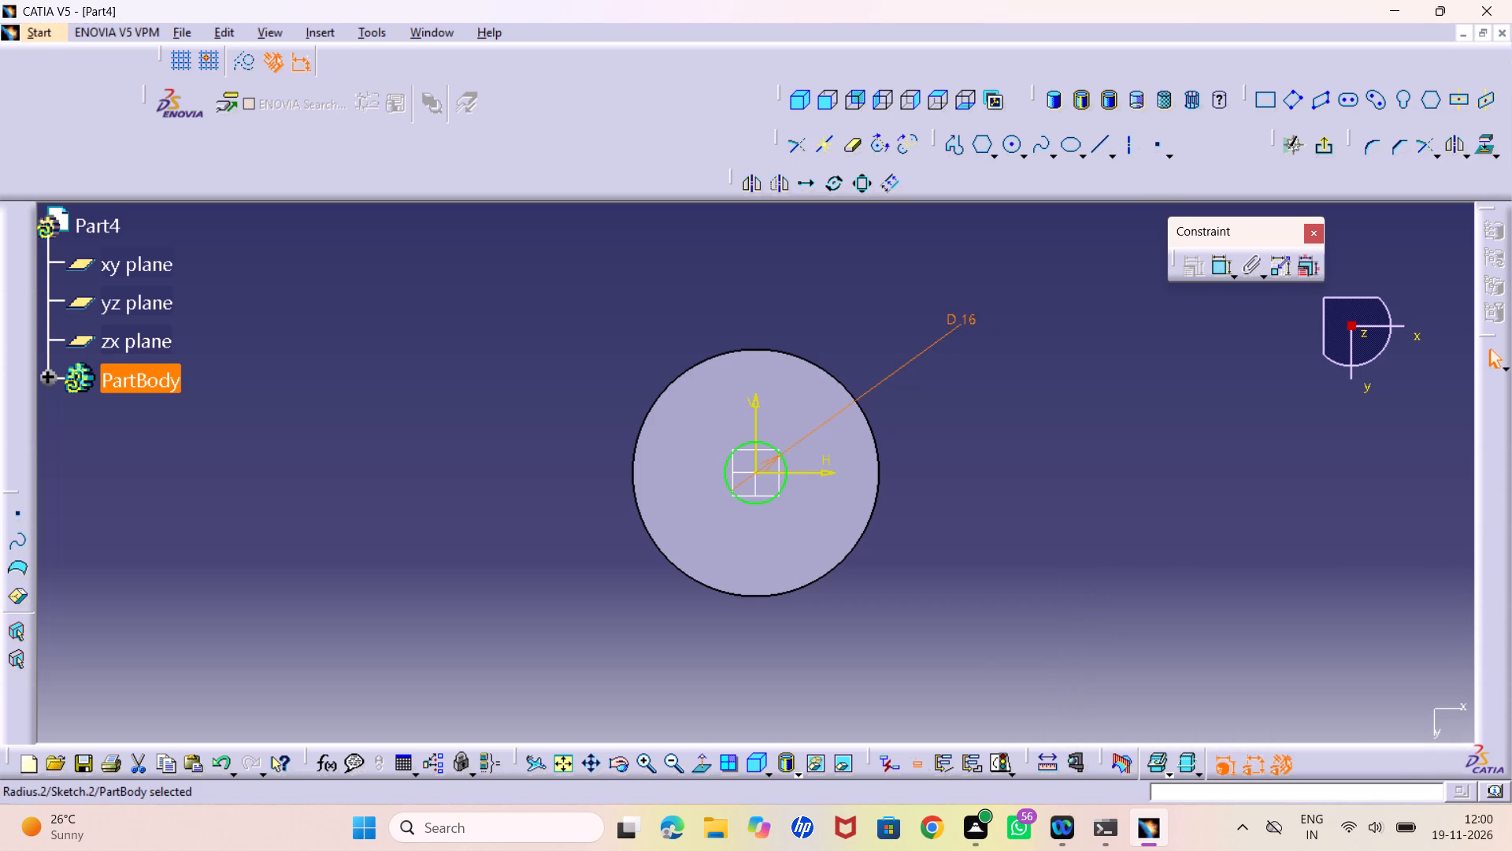
{"action": "left_click", "coordinate": [1329, 154]}
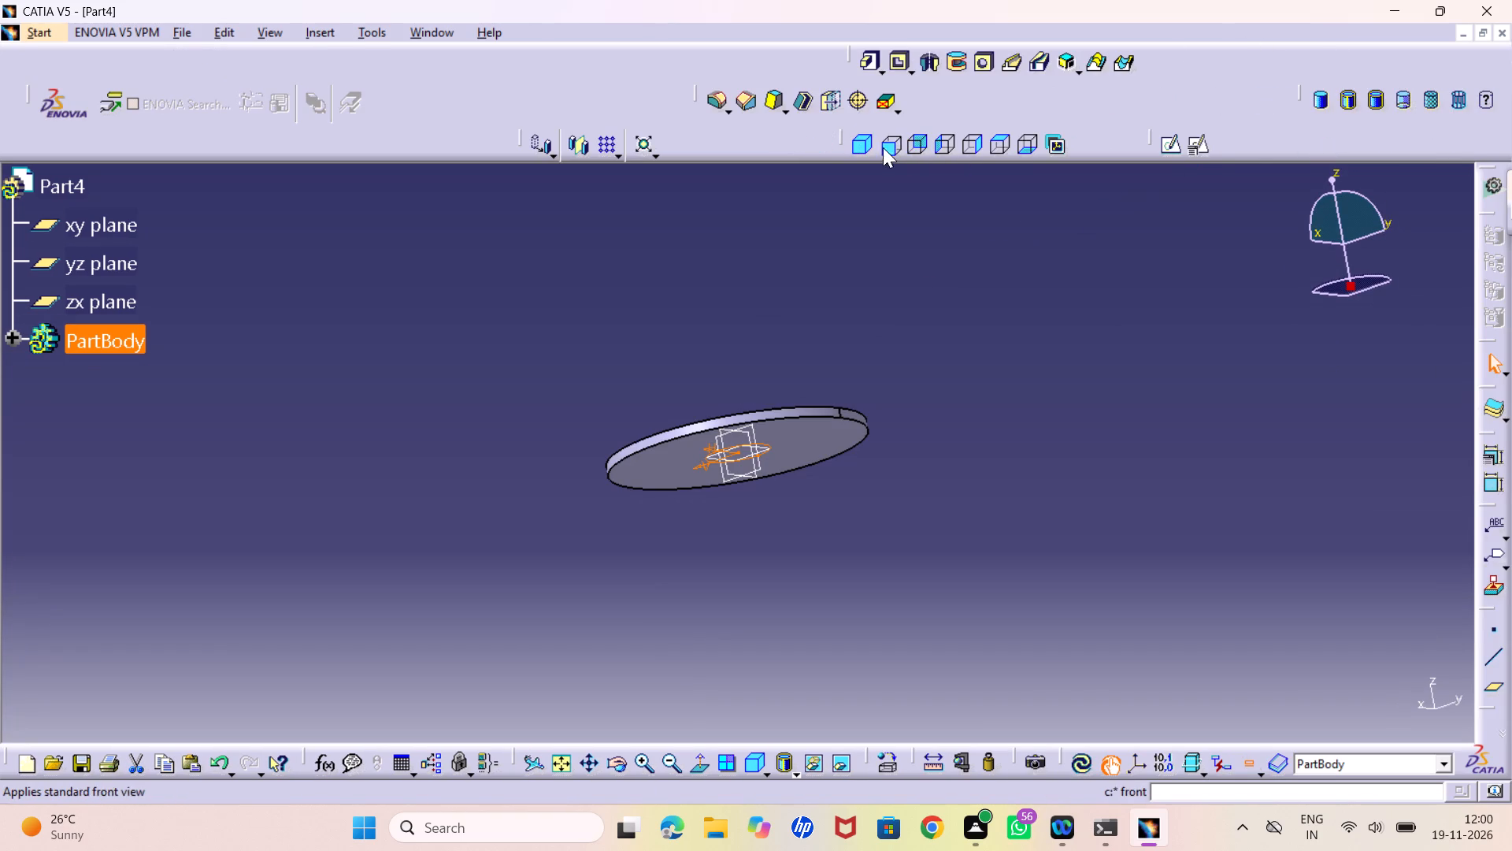
Pad the 16 mm circle outward from the disc's underside with a length of 17 mm.
{"action": "left_click", "coordinate": [874, 58]}
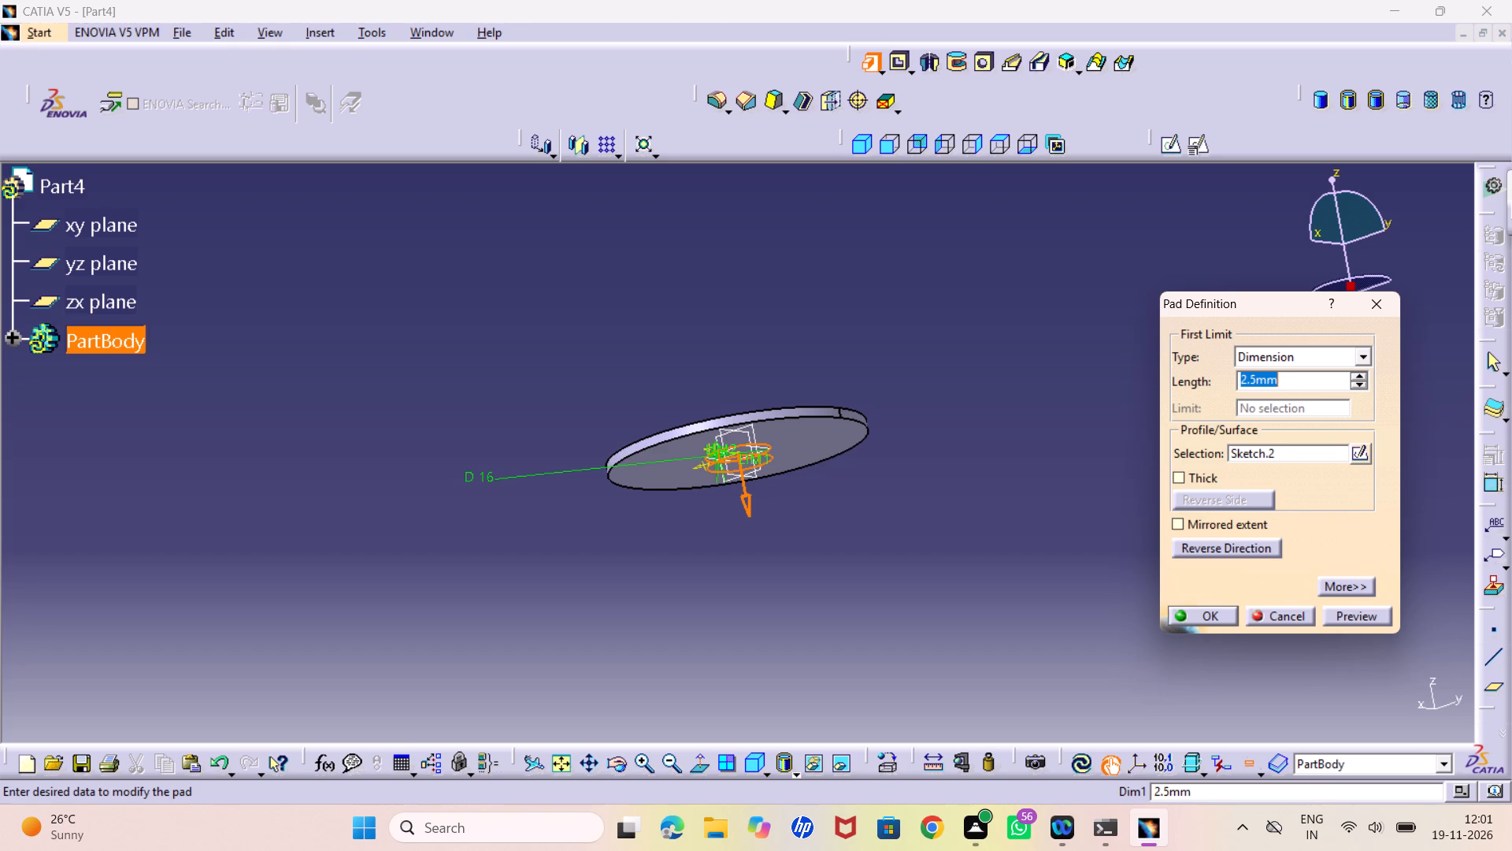
{"action": "type", "text": "17"}
{"action": "key", "text": "Return"}
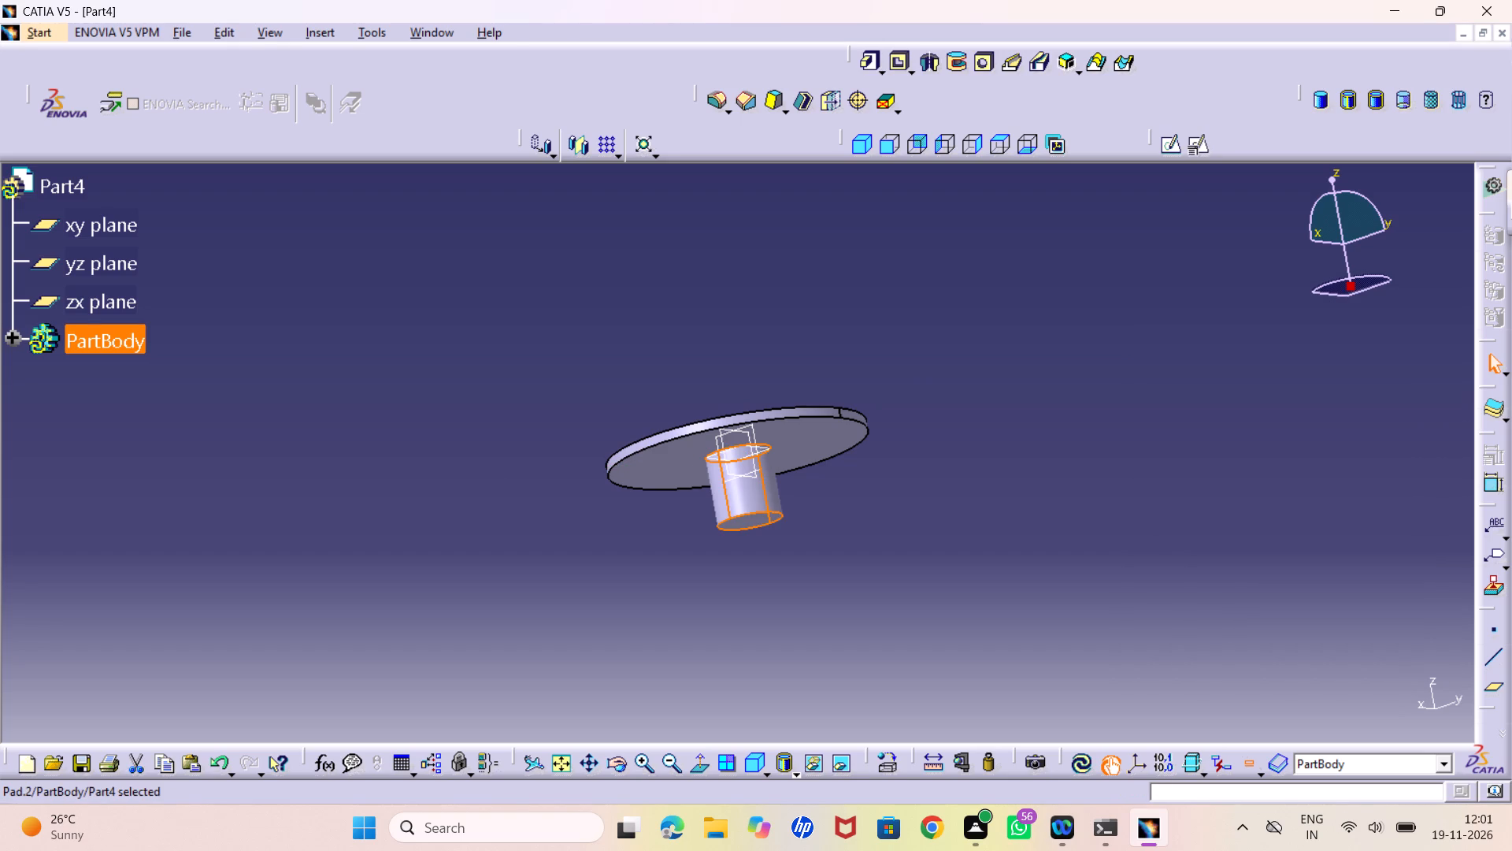
{"action": "left_click", "coordinate": [843, 549]}
Open a positioned sketch on the disc's top face with the axes swapped and the V direction reversed.
{"action": "left_click", "coordinate": [858, 136]}
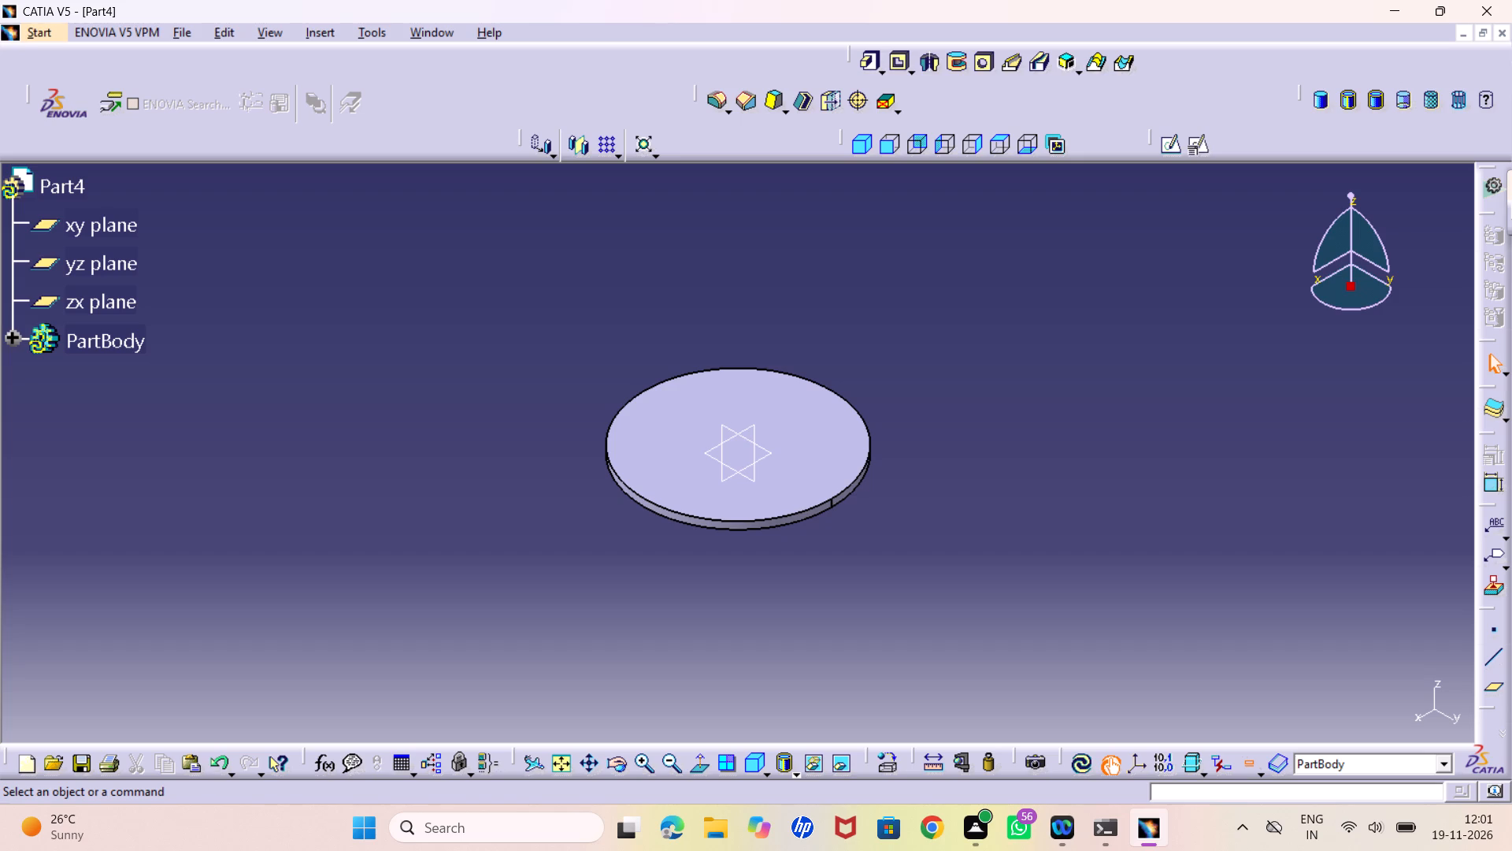
{"action": "left_click", "coordinate": [801, 442]}
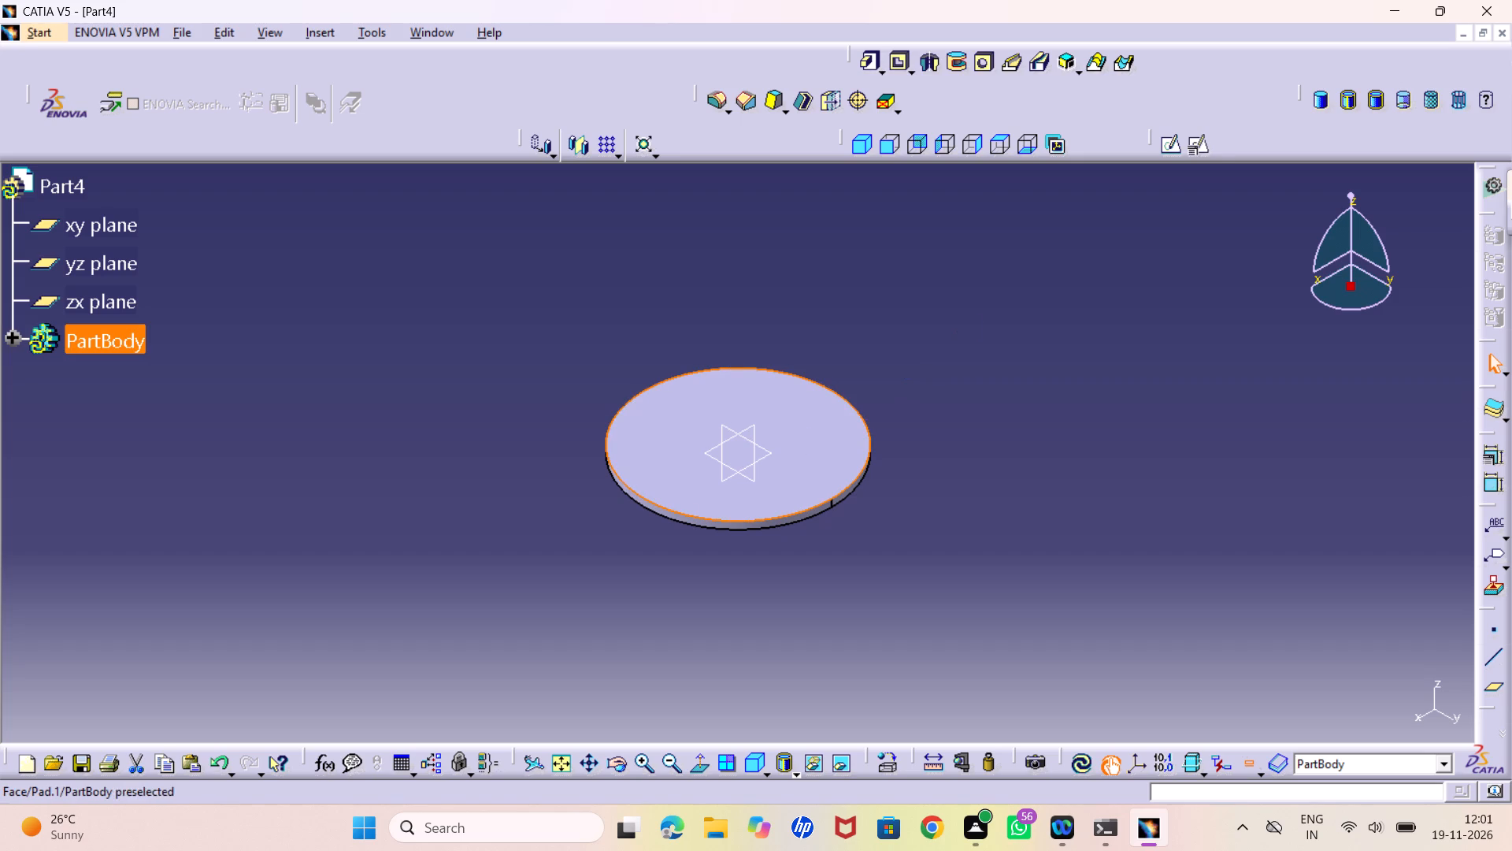
{"action": "left_click", "coordinate": [1193, 150]}
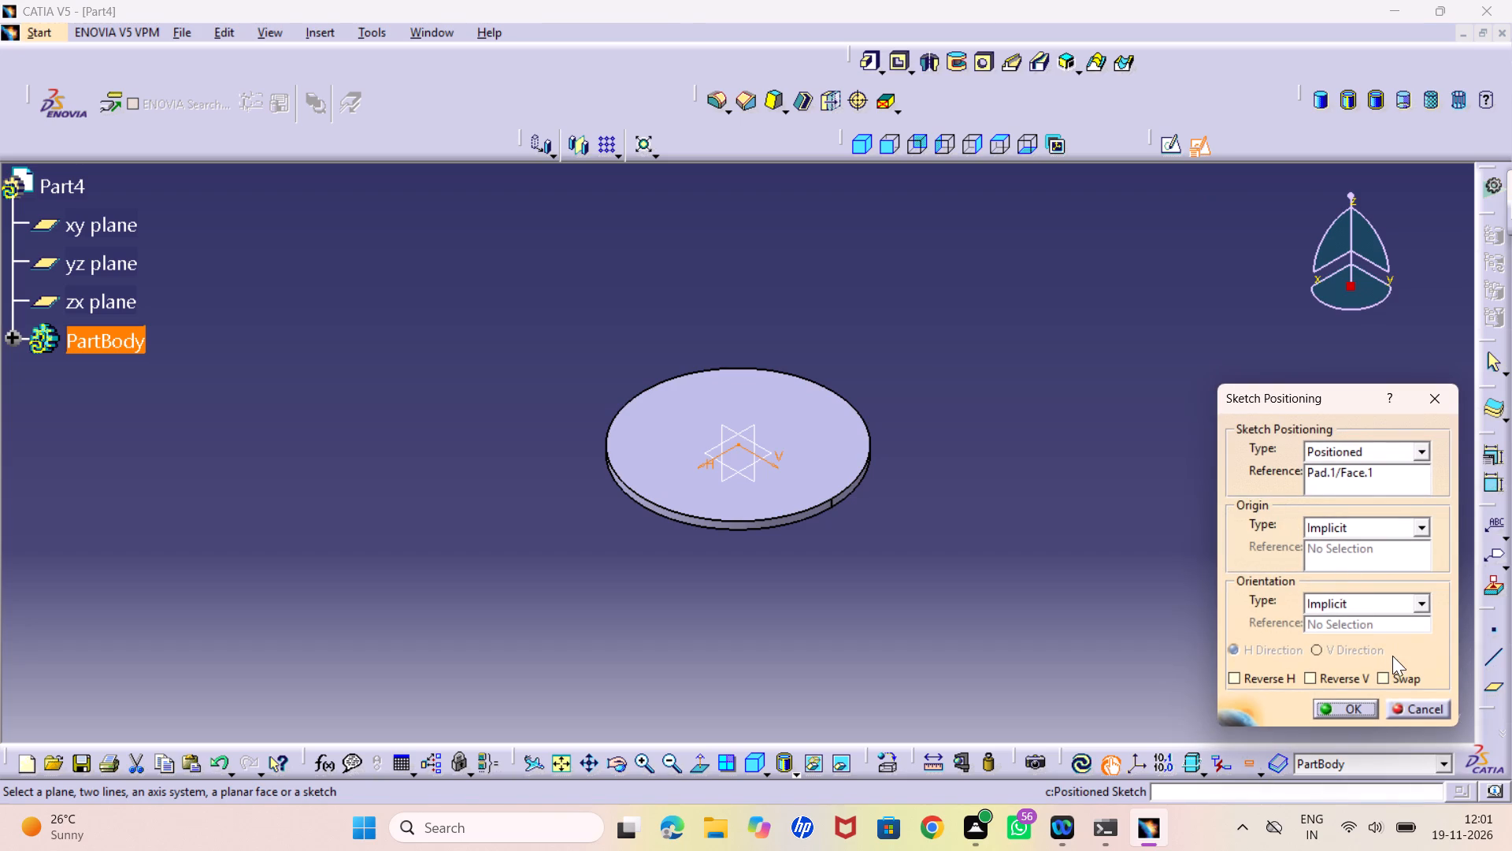
{"action": "left_click", "coordinate": [1388, 680]}
{"action": "left_click", "coordinate": [1317, 676]}
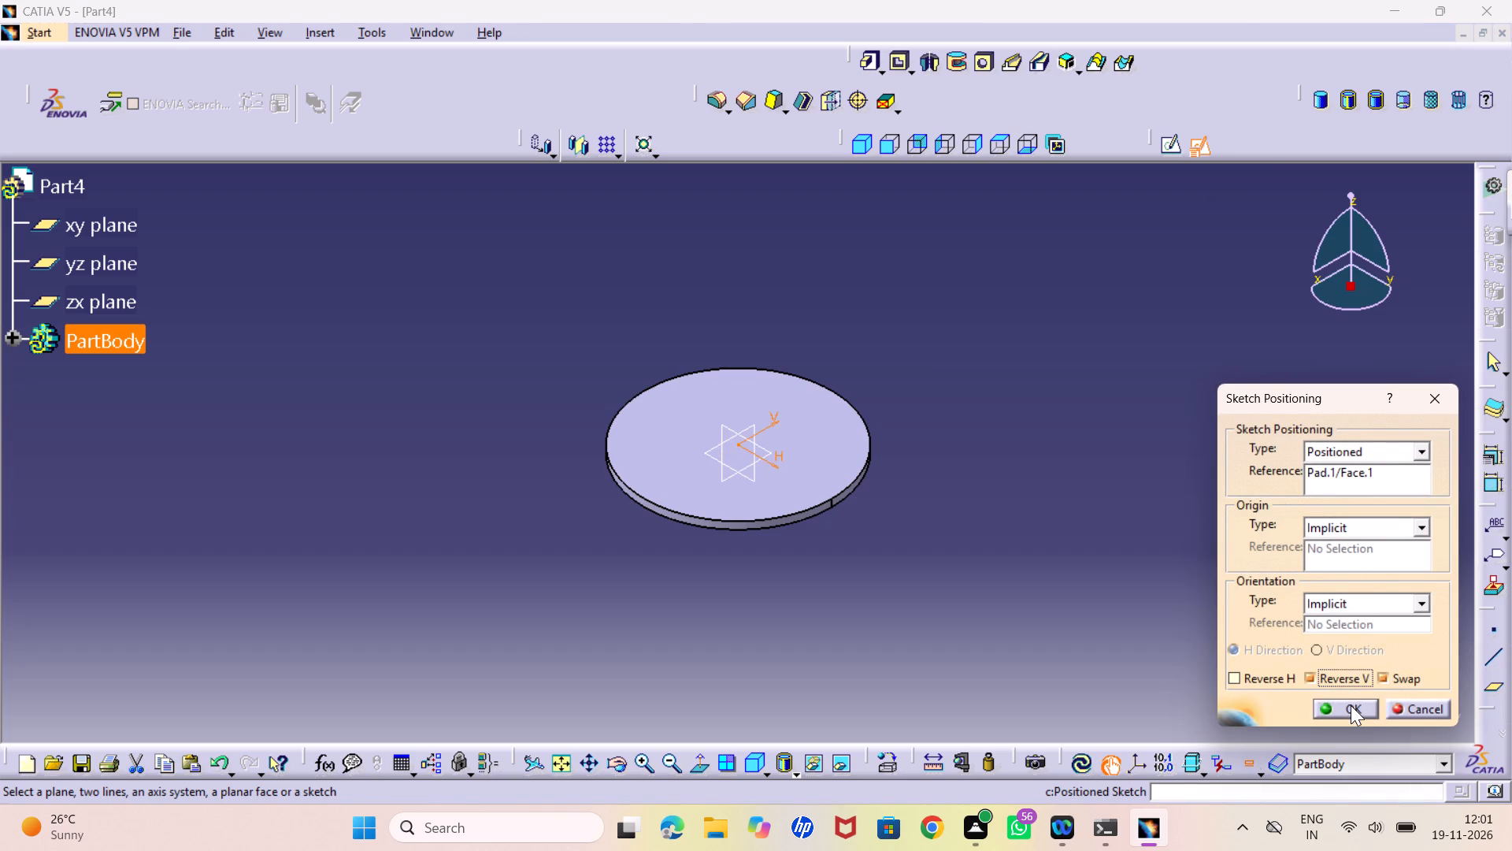
{"action": "left_click", "coordinate": [1351, 705]}
Sketch a circle centred on the origin inside the disc outline and constrain its diameter to 48 mm.
{"action": "middle_click_drag", "start_coordinate": [966, 470], "coordinate": [966, 375]}
{"action": "right_click", "coordinate": [966, 470]}
{"action": "middle_click_drag", "start_coordinate": [1066, 353], "coordinate": [1039, 425]}
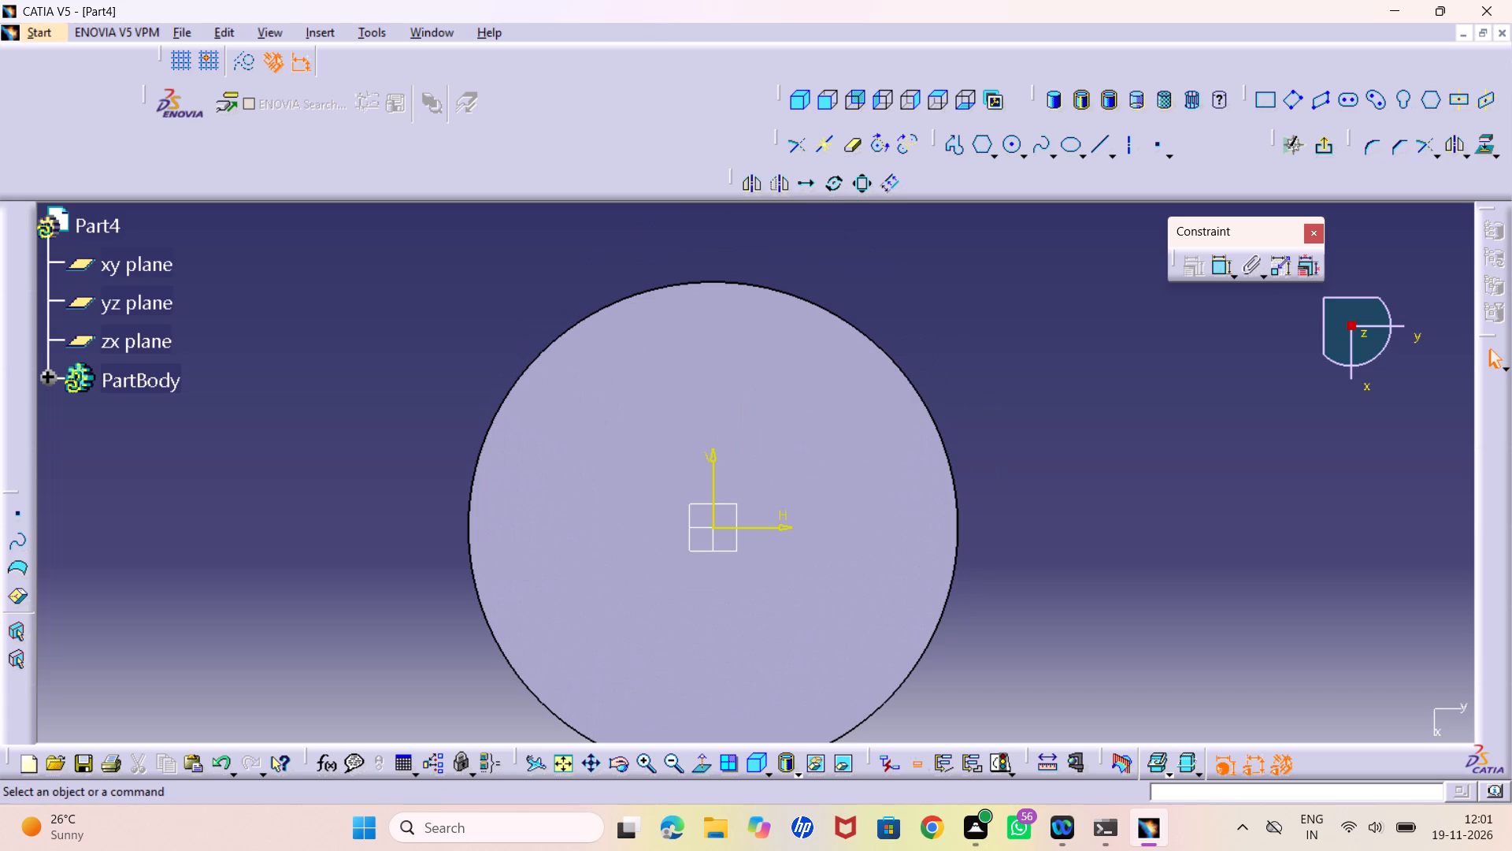
{"action": "middle_click_drag", "start_coordinate": [1022, 408], "coordinate": [1032, 460]}
{"action": "right_click", "coordinate": [1022, 408]}
{"action": "middle_click_drag", "start_coordinate": [962, 477], "coordinate": [967, 456]}
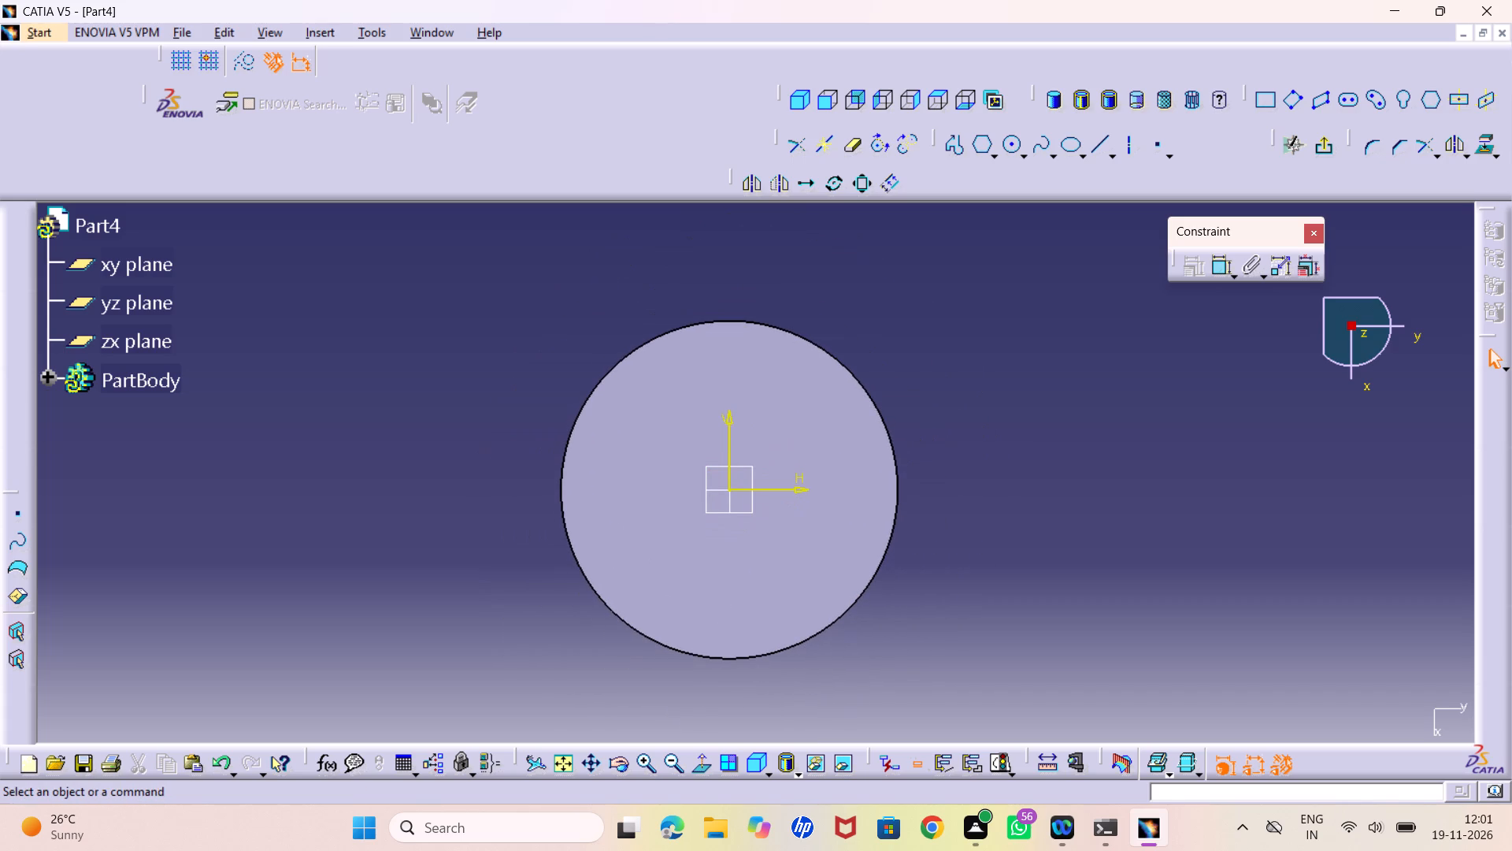
{"action": "left_click", "coordinate": [1012, 144]}
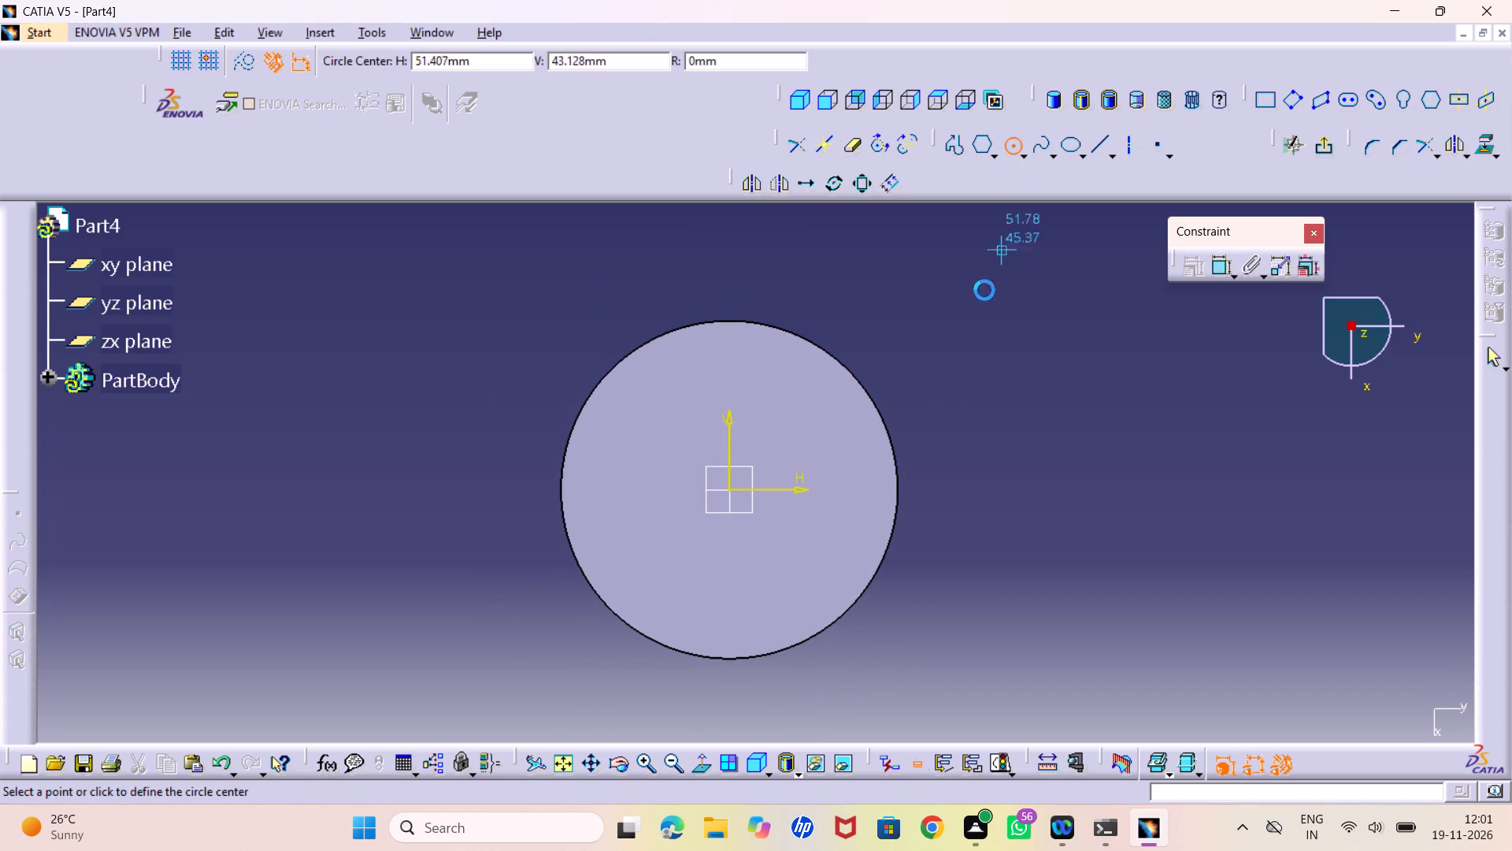
{"action": "left_click", "coordinate": [733, 491]}
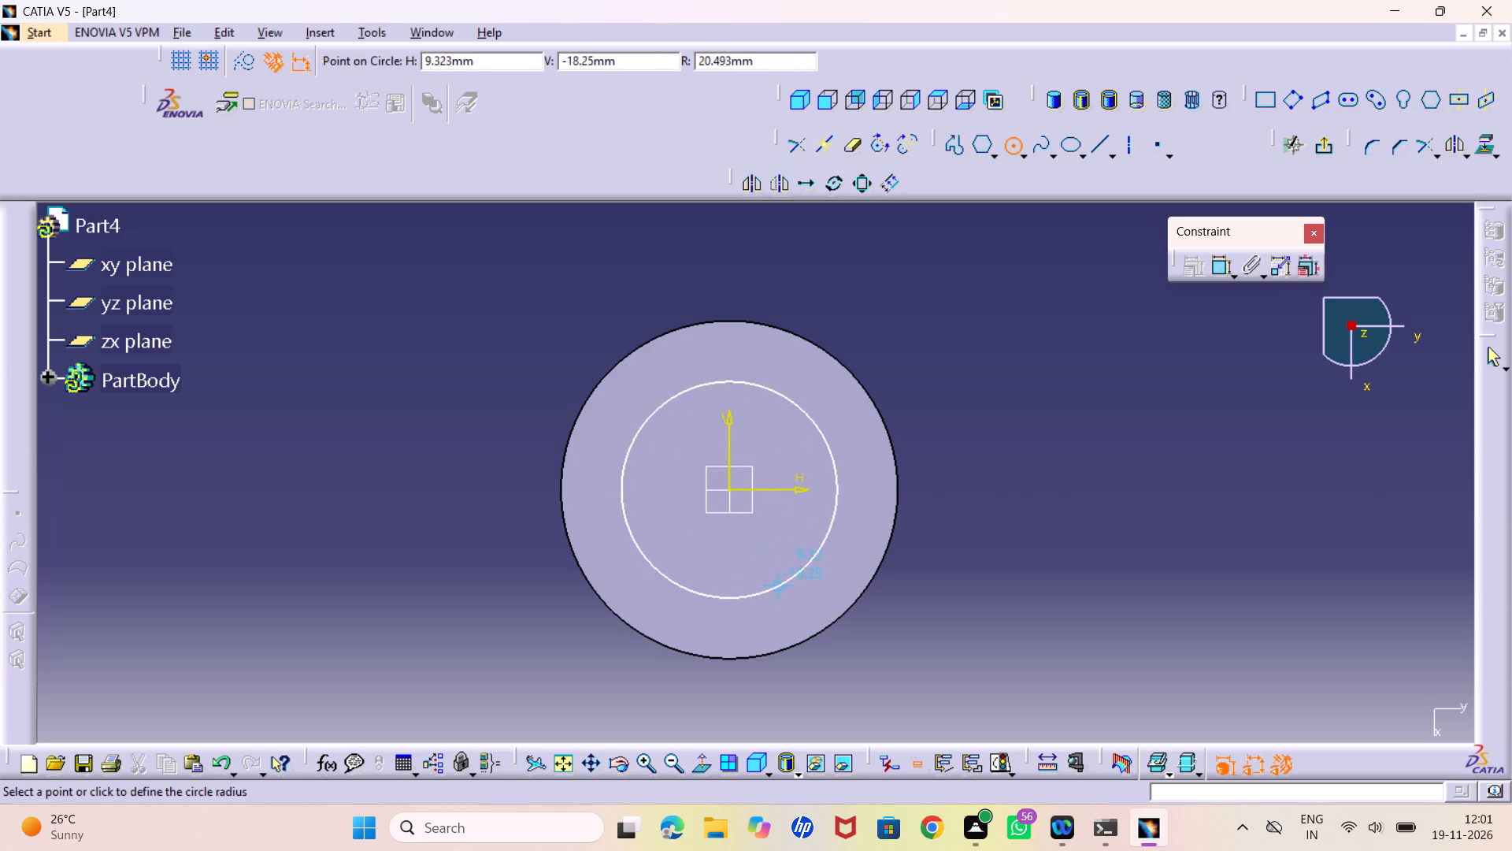
{"action": "left_click", "coordinate": [778, 586]}
{"action": "left_click", "coordinate": [1220, 262]}
{"action": "left_click", "coordinate": [1069, 357]}
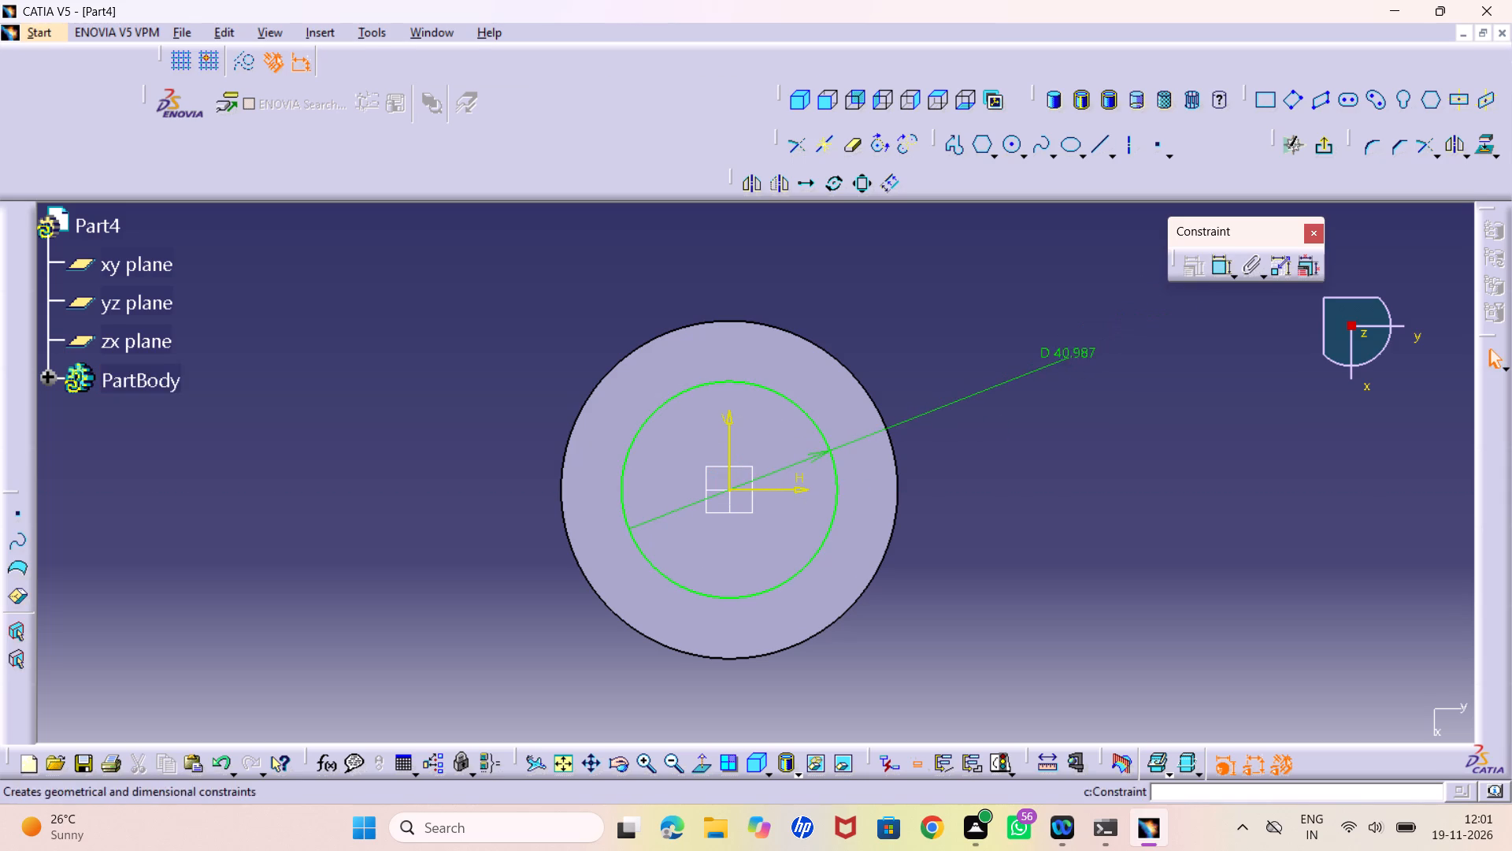
{"action": "double_click", "coordinate": [1069, 355]}
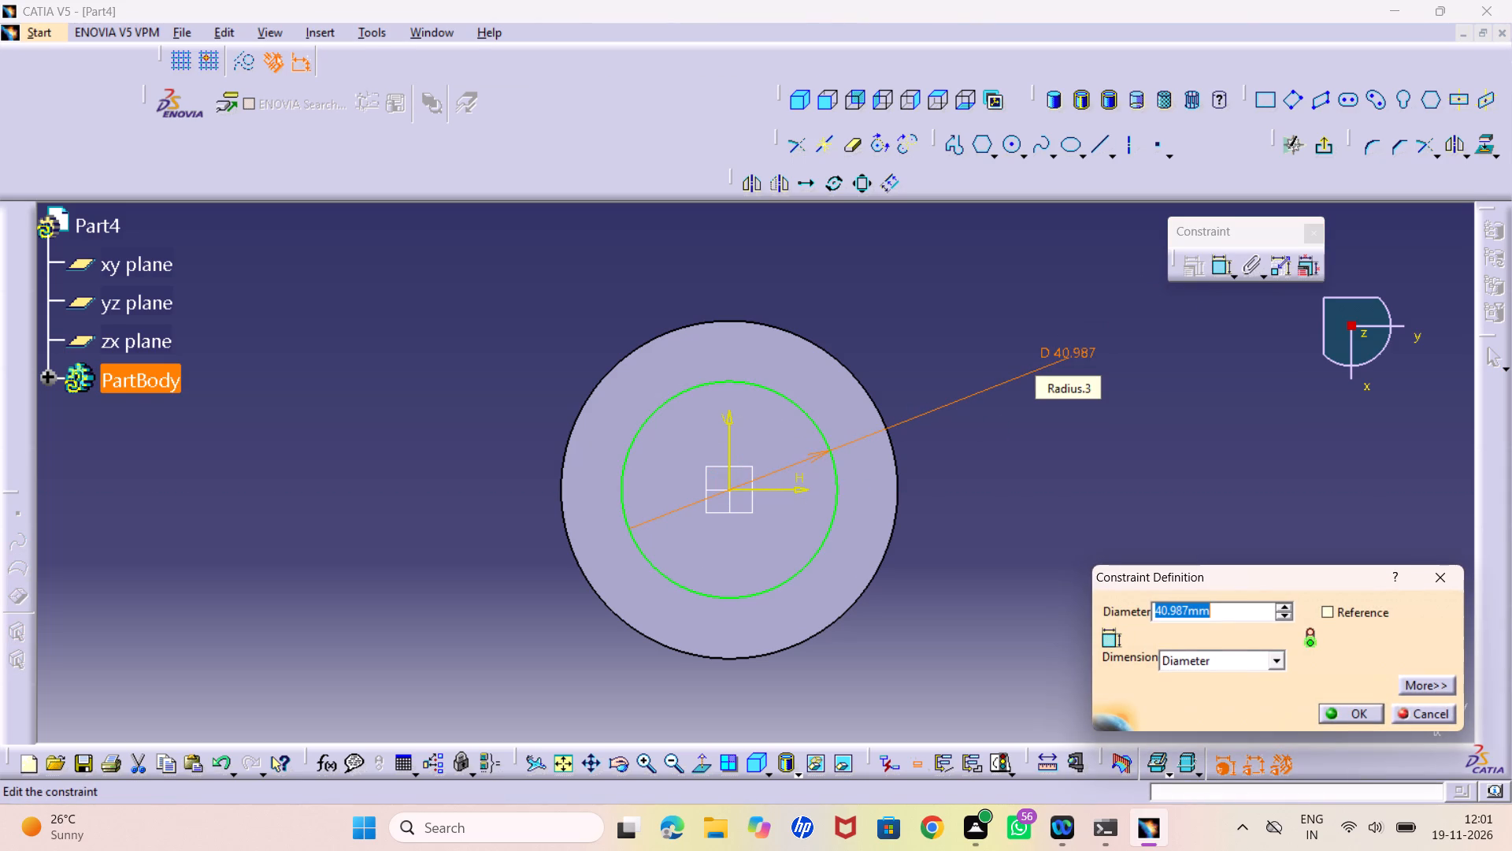
{"action": "type", "text": "48"}
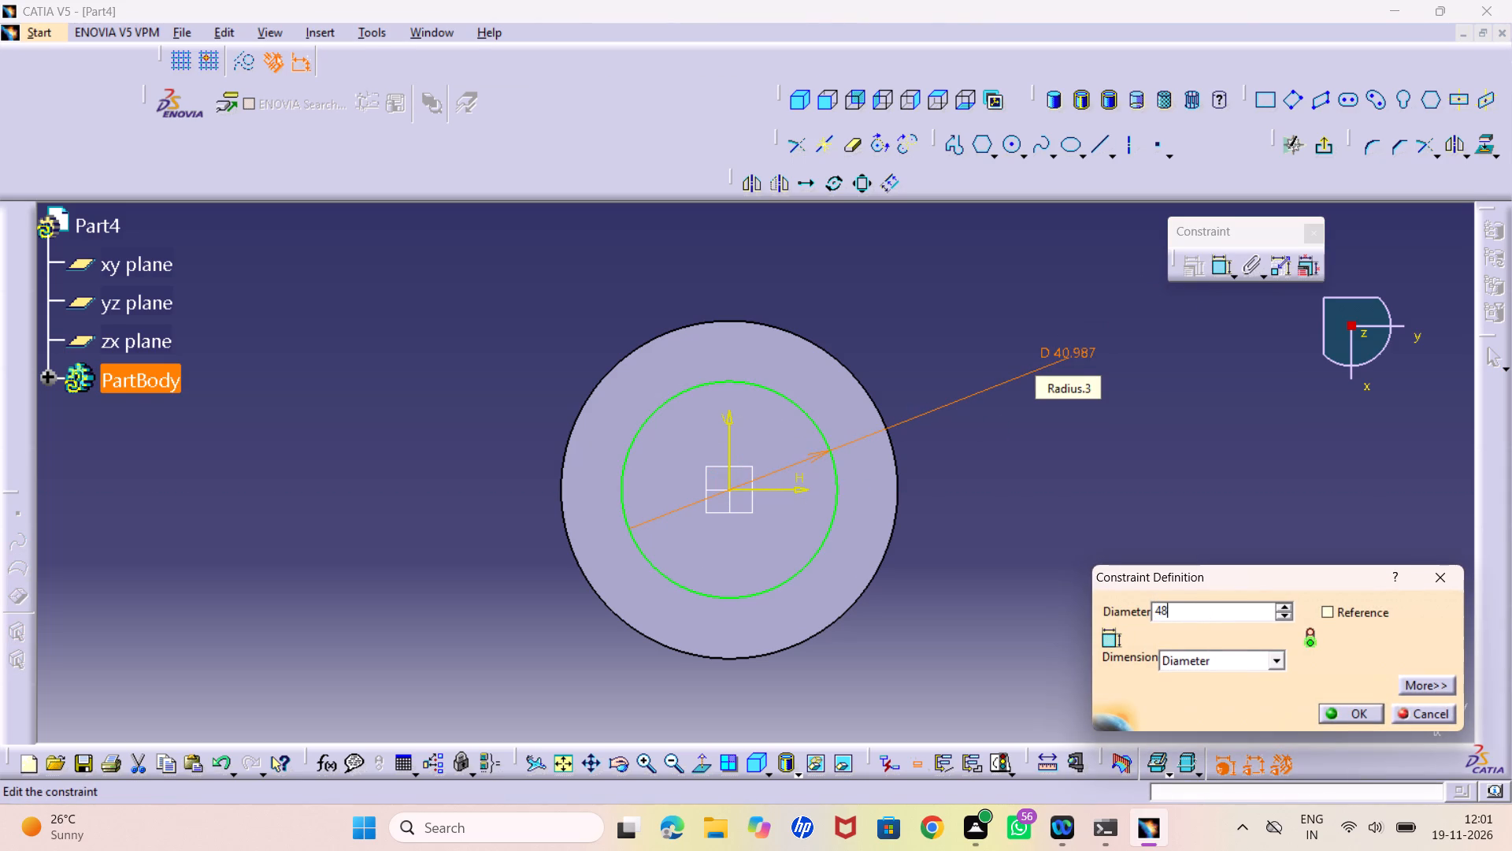
{"action": "key", "text": "Return"}
{"action": "left_click_drag", "start_coordinate": [991, 322], "coordinate": [983, 324]}
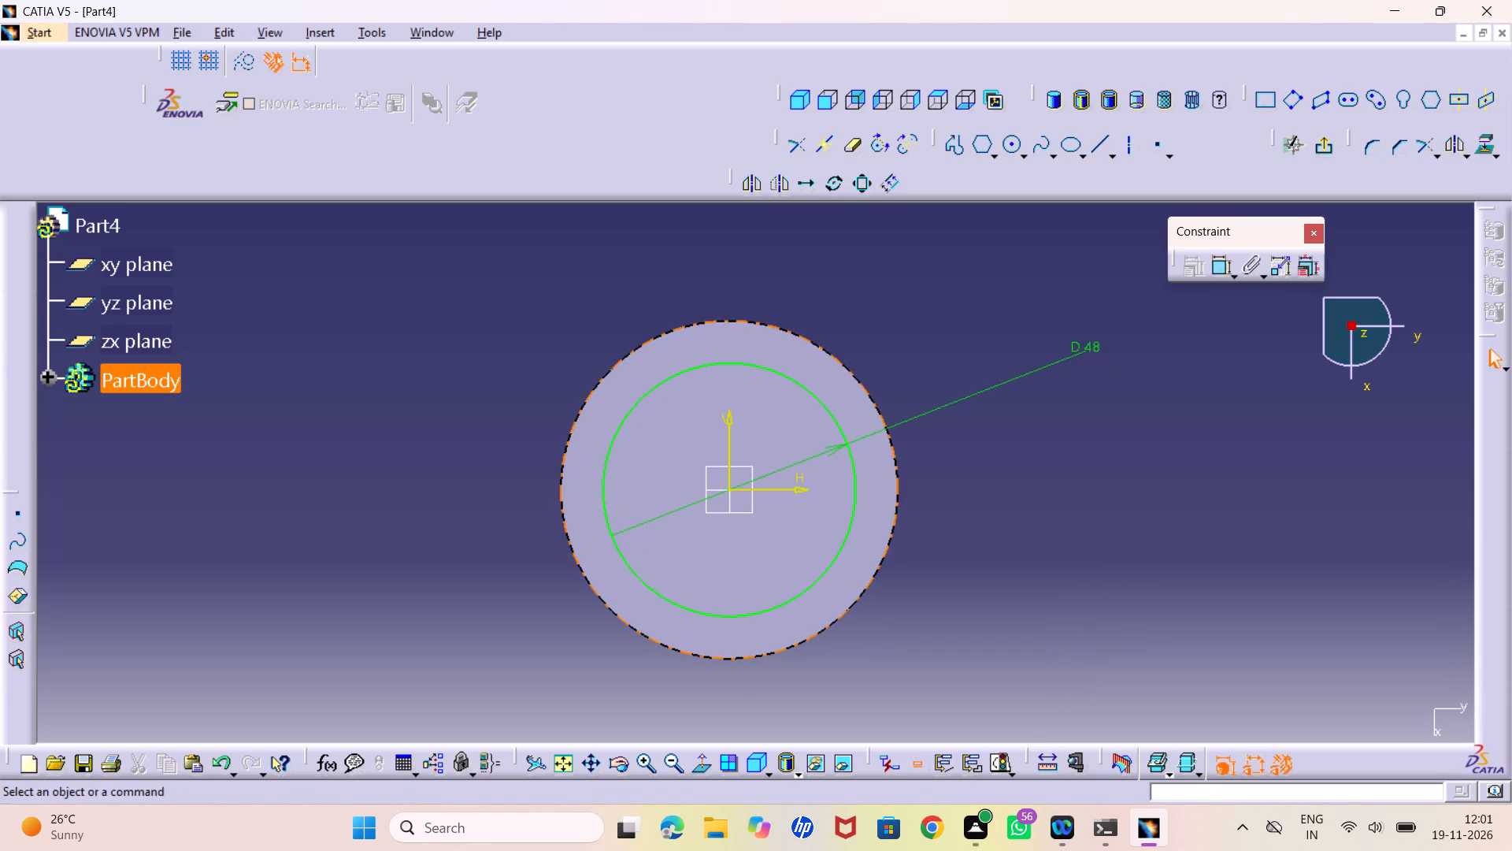
Convert the 48 mm circle to a construction element, leaving construction mode off for new geometry.
{"action": "left_click", "coordinate": [744, 365]}
{"action": "left_click", "coordinate": [254, 66]}
{"action": "left_click", "coordinate": [299, 308]}
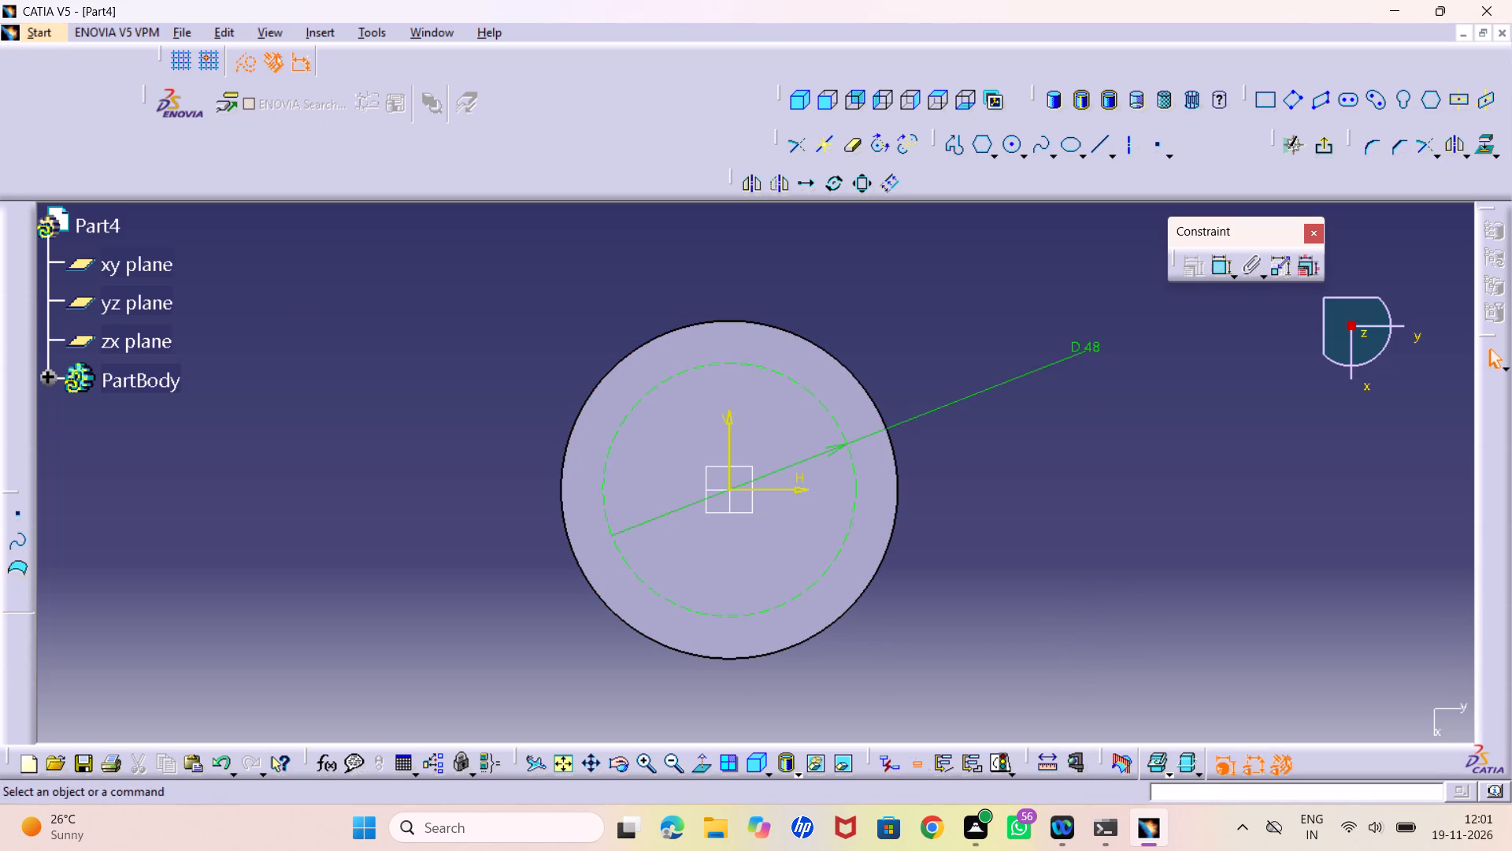
{"action": "left_click", "coordinate": [249, 60]}
{"action": "left_click", "coordinate": [381, 332]}
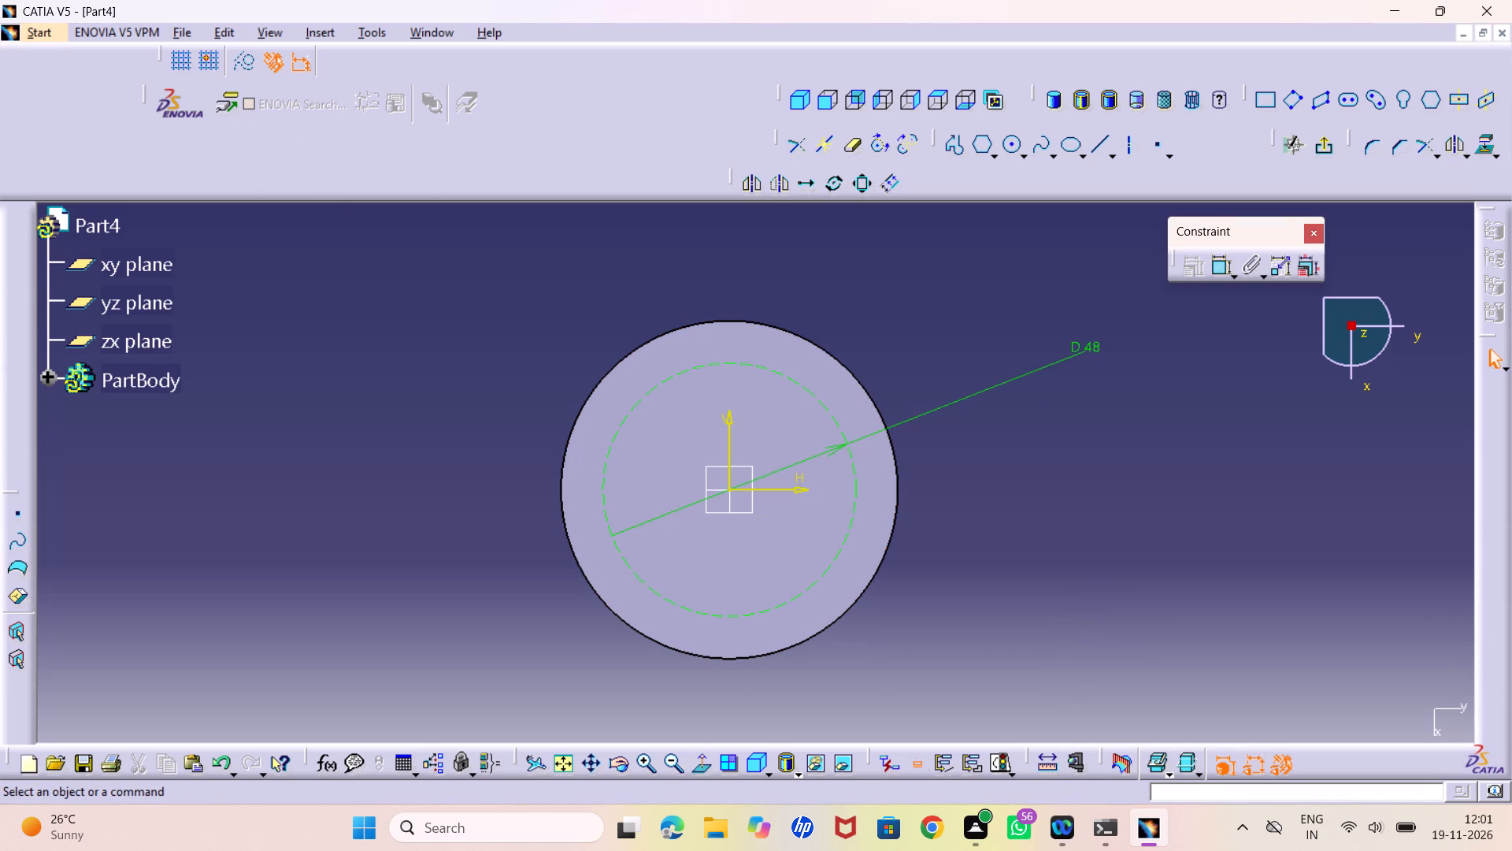
Draw an open profile from the construction circle on the H axis: about 10 mm outward, 2.6 mm down, and 14 mm back inward.
{"action": "middle_click_drag", "start_coordinate": [966, 321], "coordinate": [965, 280]}
{"action": "right_click", "coordinate": [966, 321]}
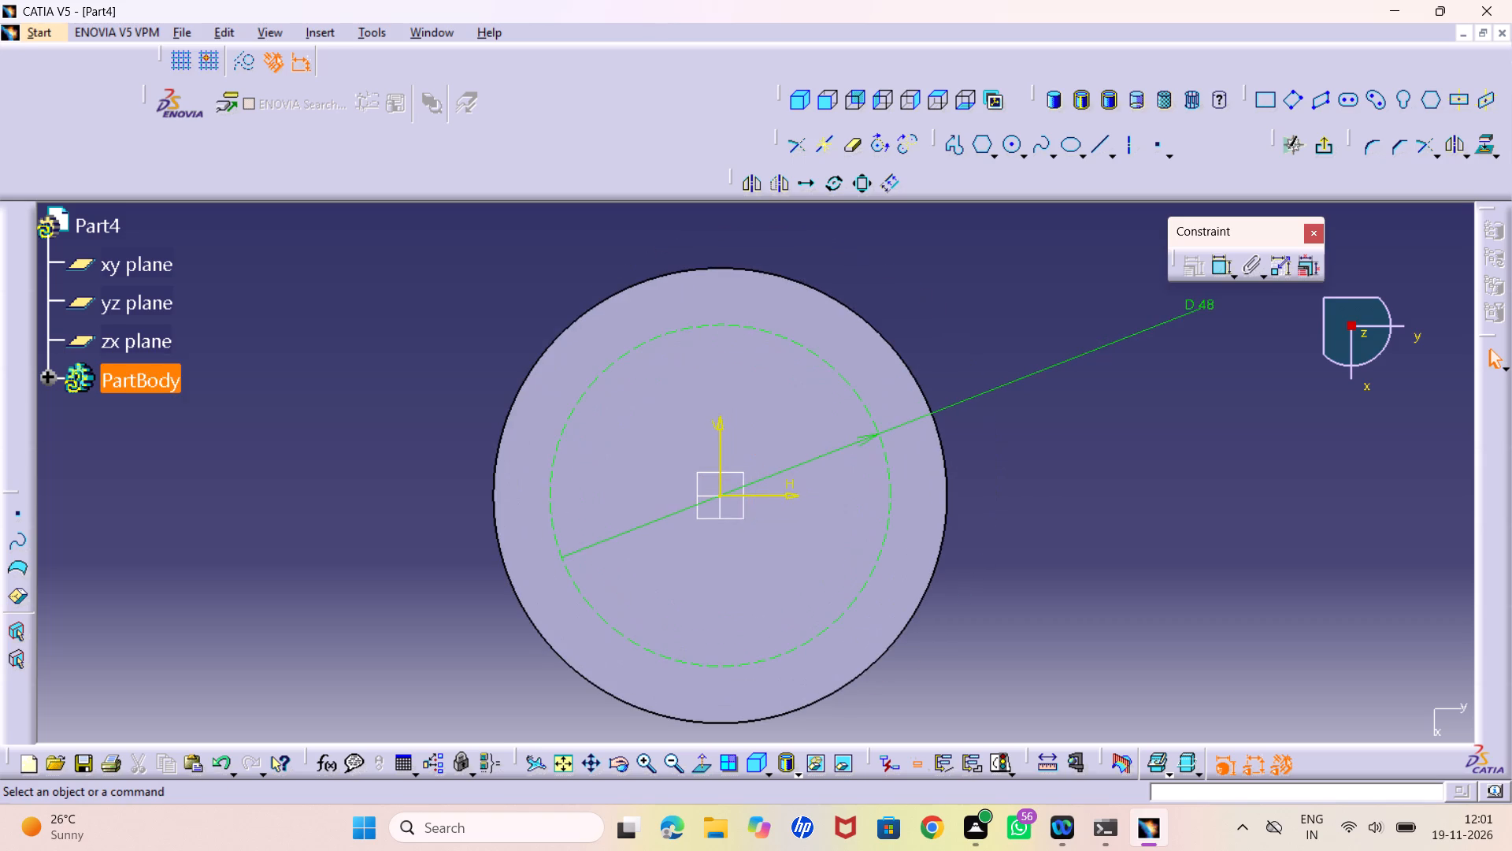
{"action": "middle_click_drag", "start_coordinate": [1032, 386], "coordinate": [1020, 370]}
{"action": "left_click", "coordinate": [959, 143]}
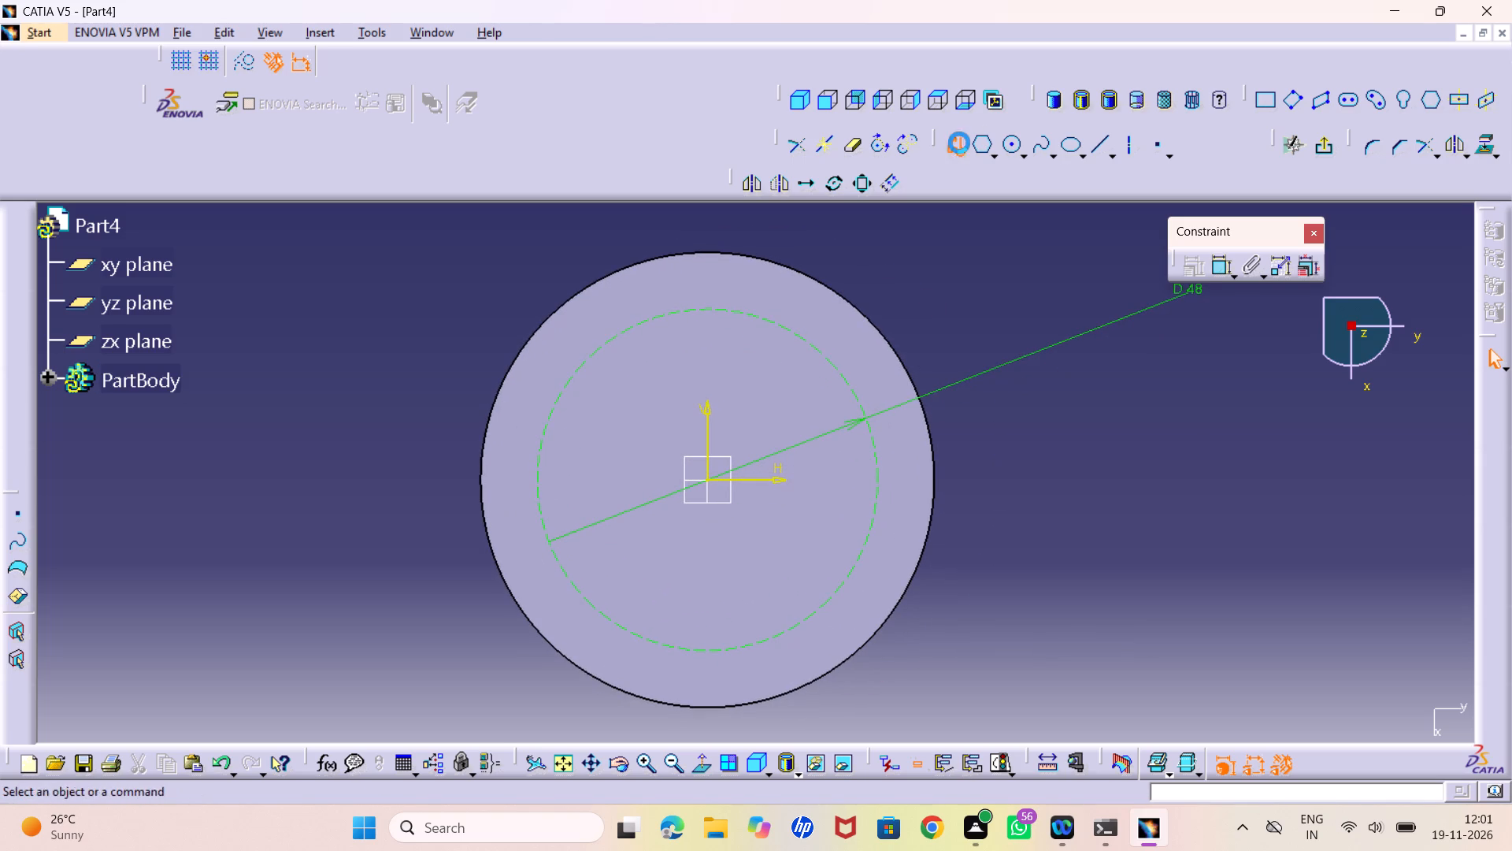
{"action": "left_click", "coordinate": [876, 481]}
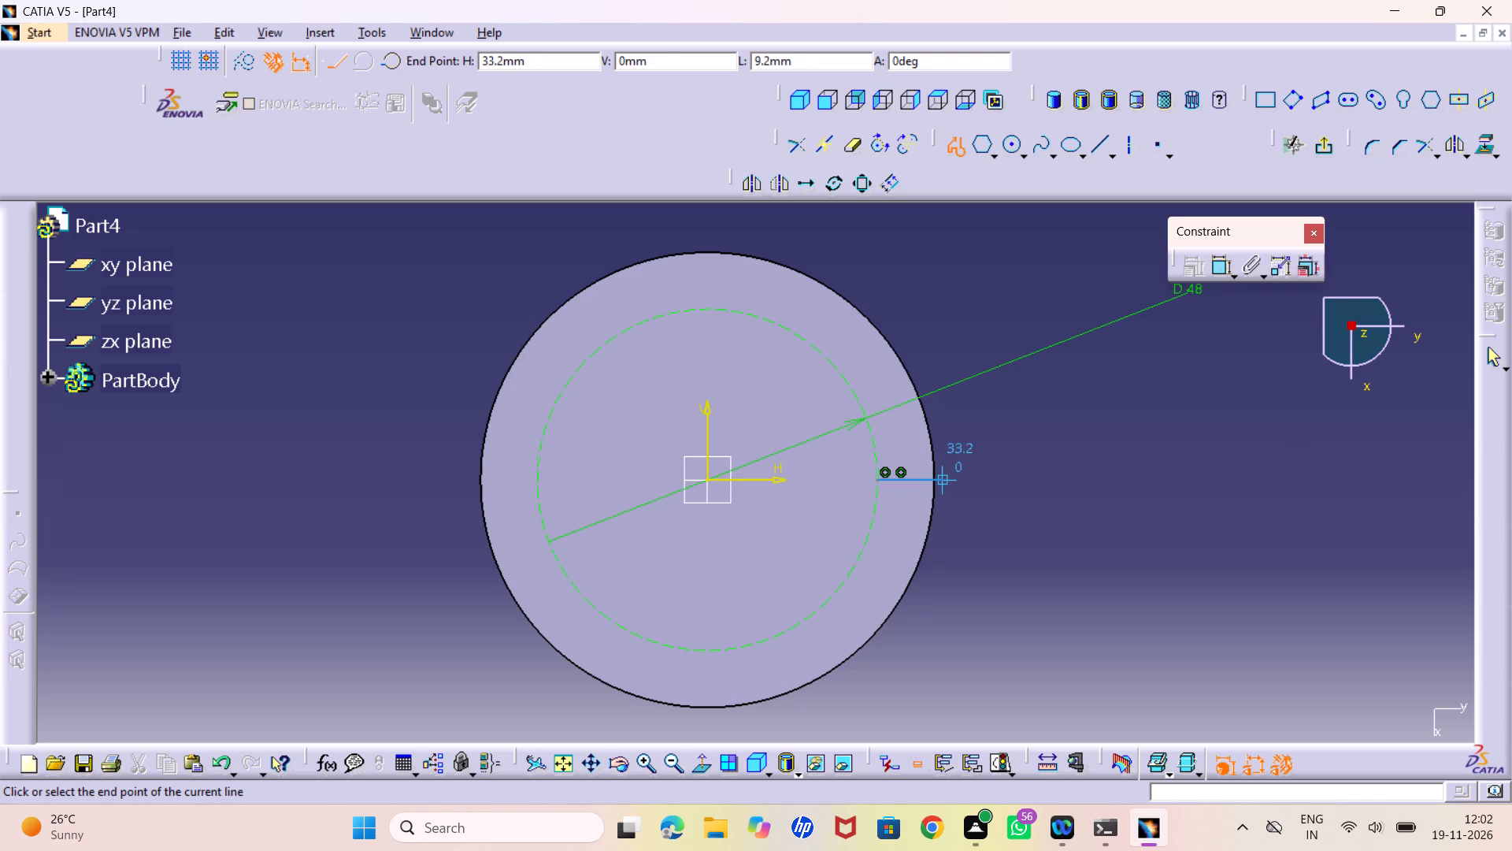
{"action": "left_click", "coordinate": [952, 480]}
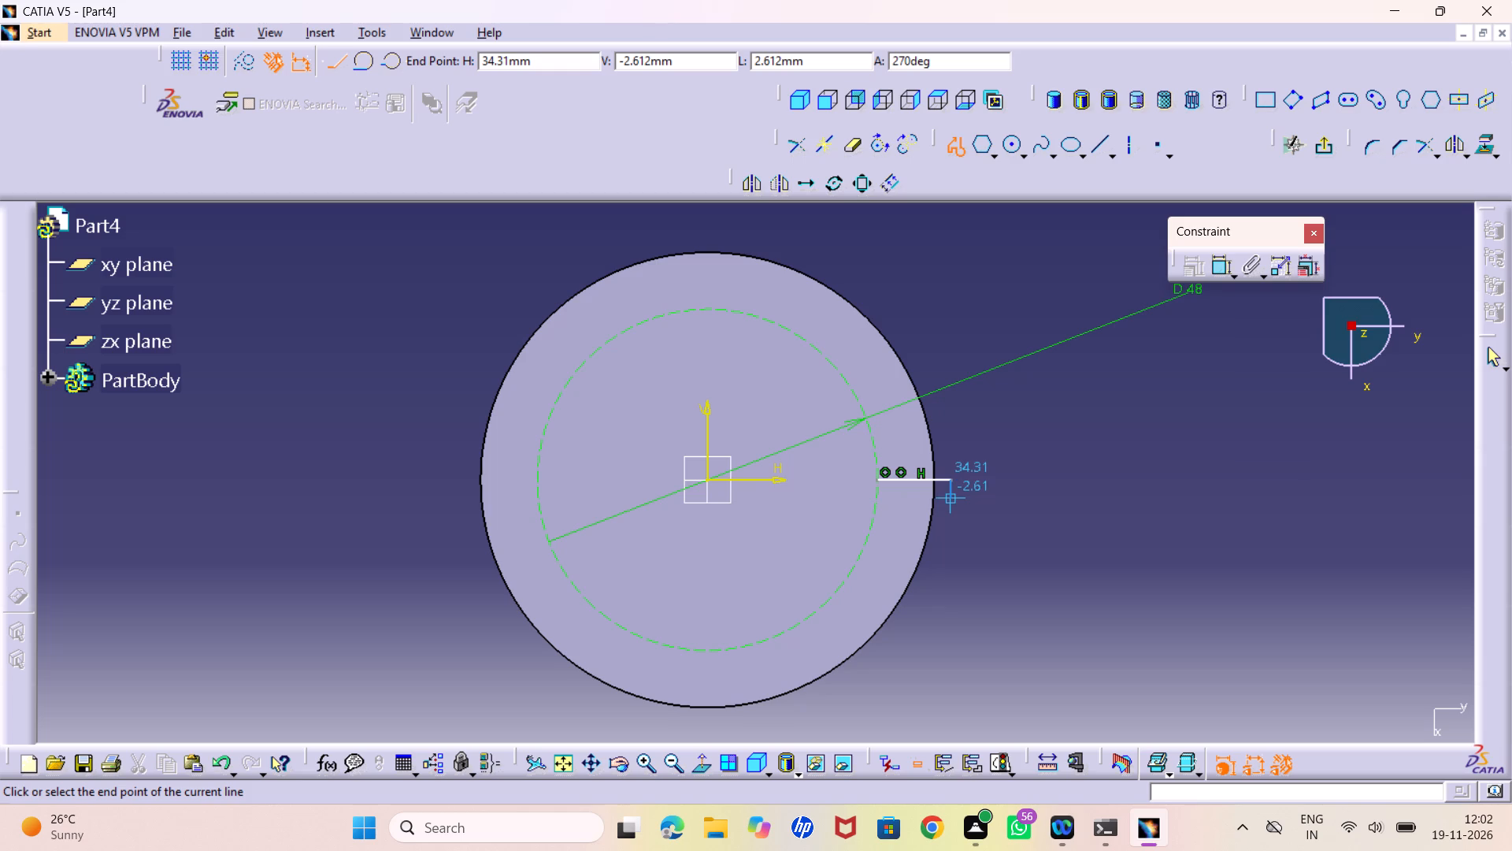
{"action": "left_click", "coordinate": [948, 496]}
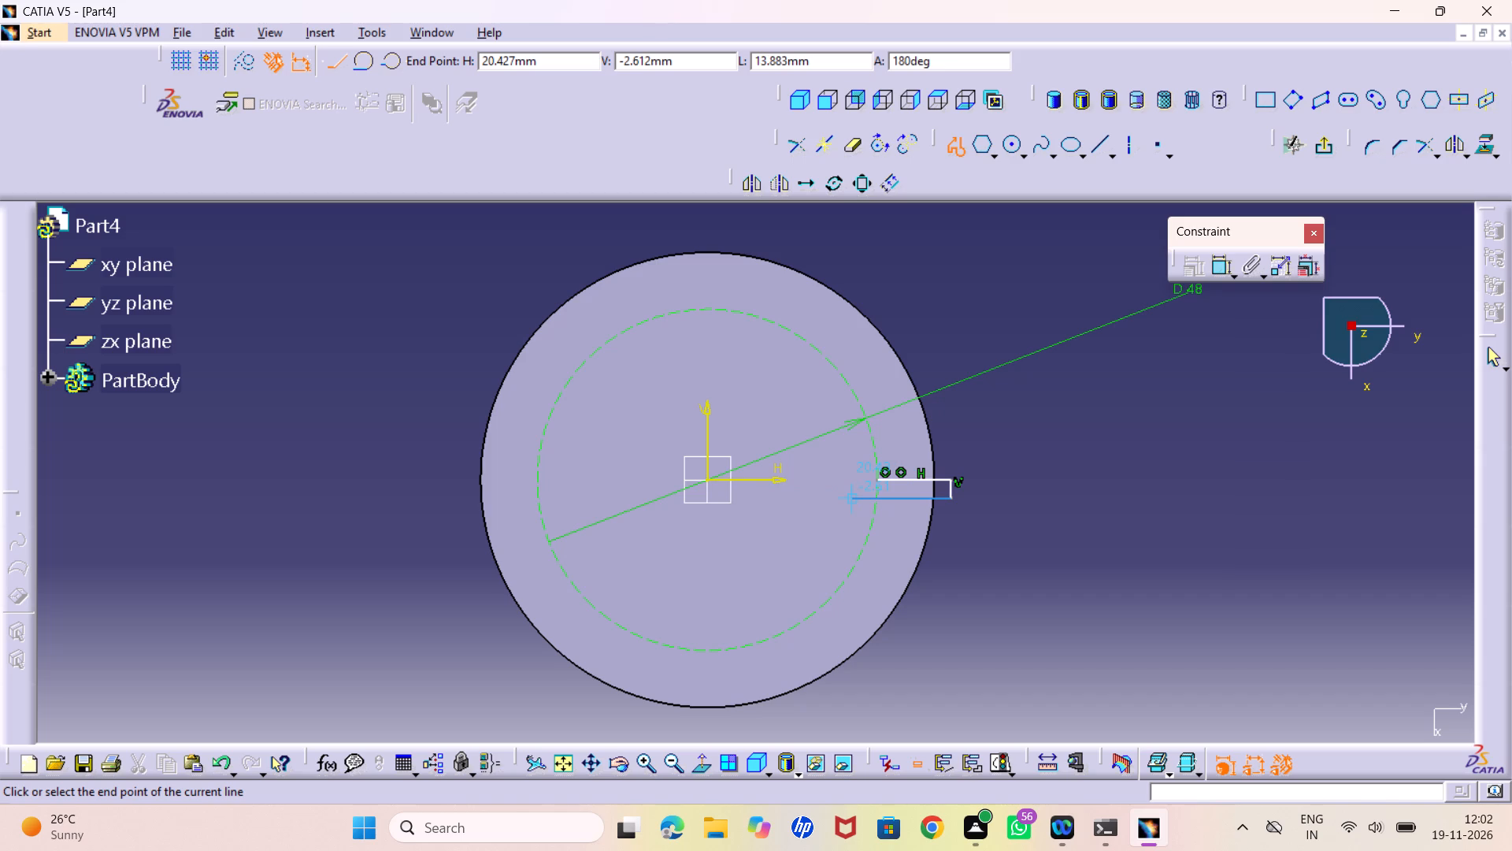
{"action": "left_click", "coordinate": [851, 498]}
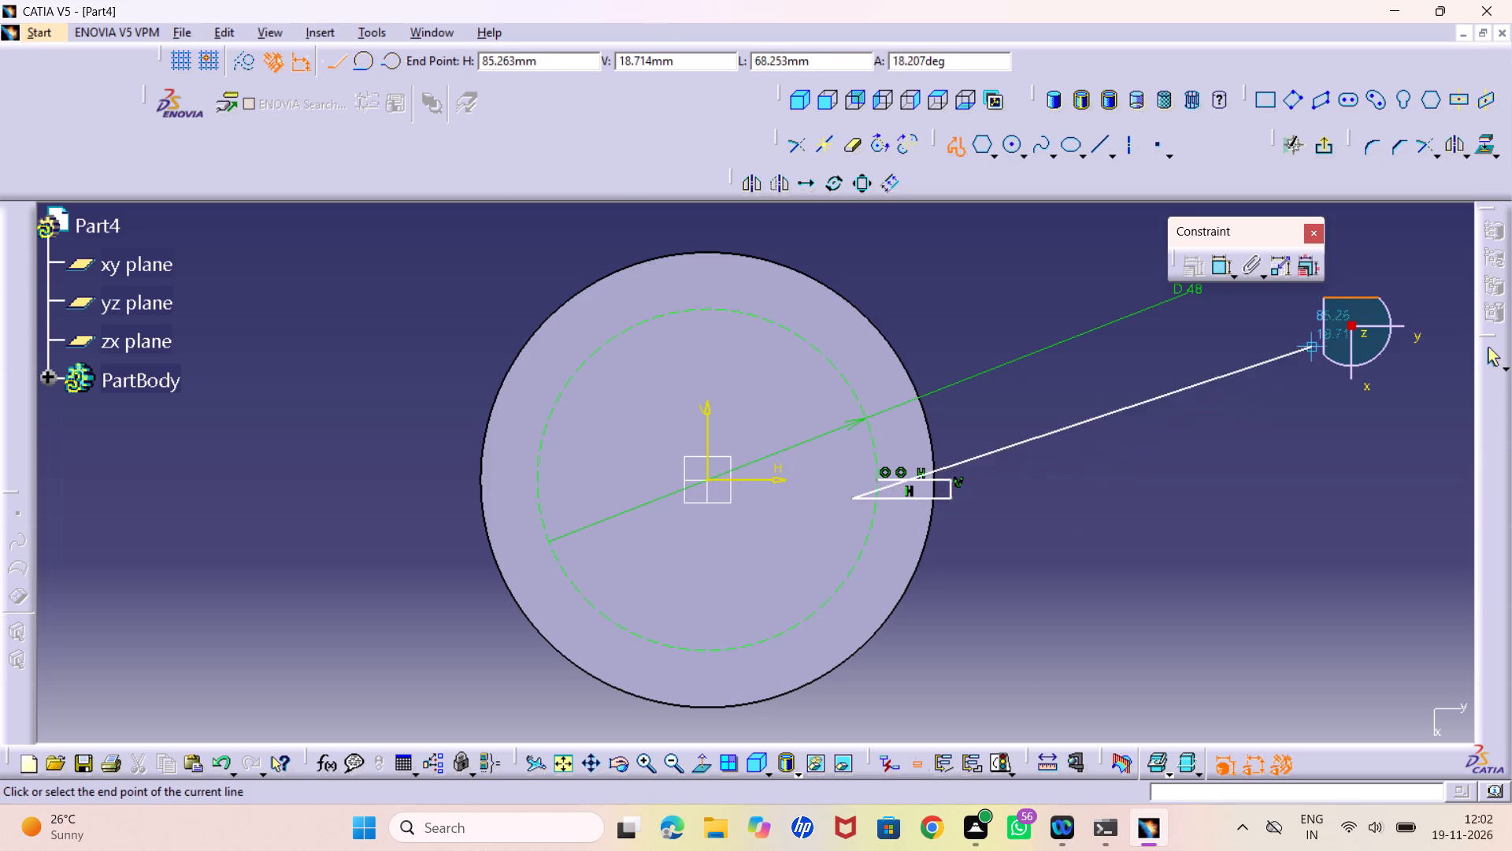
{"action": "left_click", "coordinate": [1488, 355]}
{"action": "left_click", "coordinate": [1024, 578]}
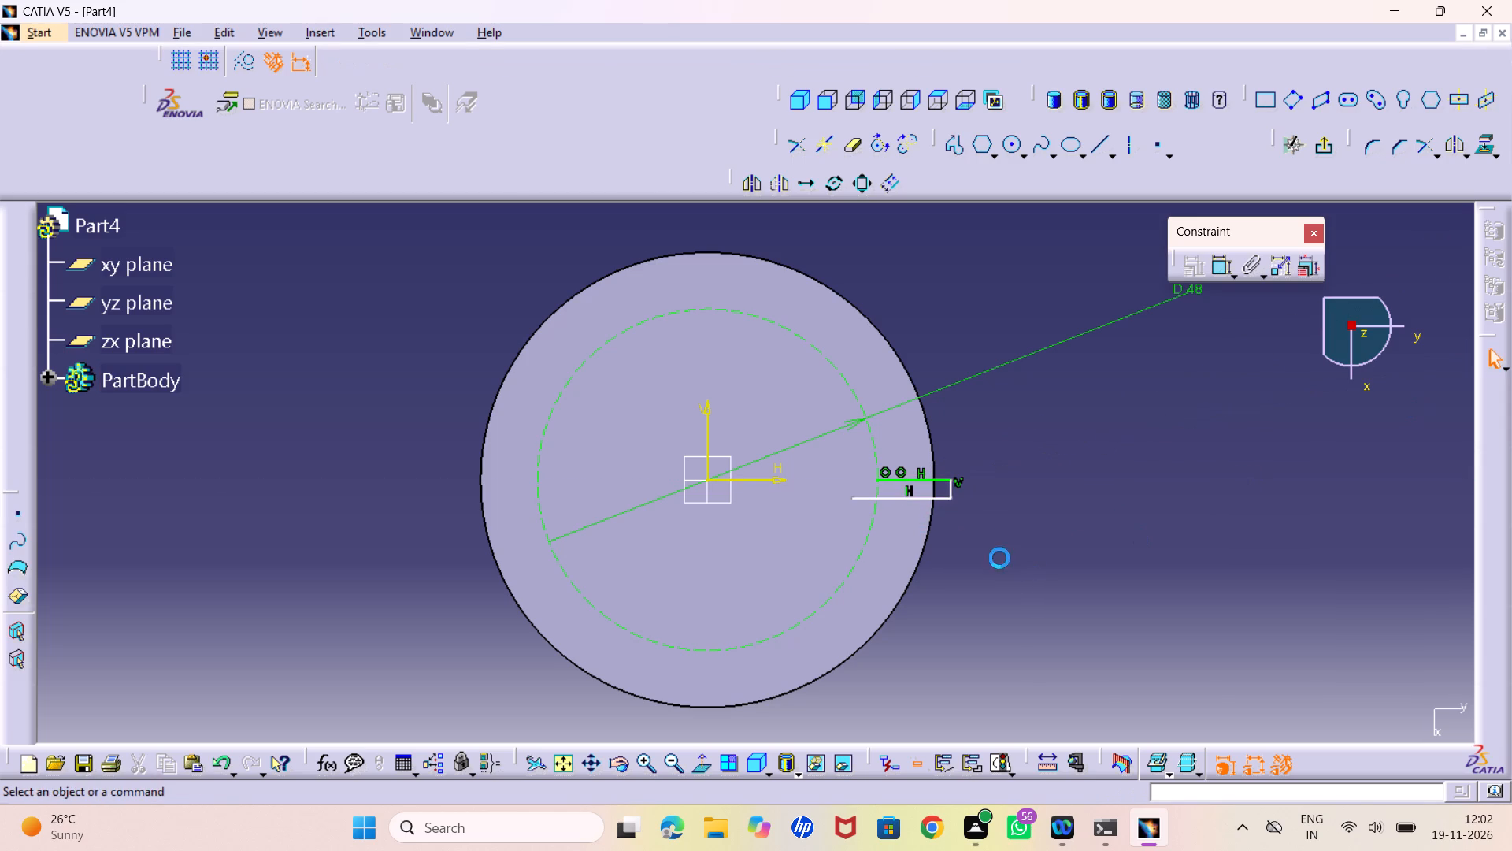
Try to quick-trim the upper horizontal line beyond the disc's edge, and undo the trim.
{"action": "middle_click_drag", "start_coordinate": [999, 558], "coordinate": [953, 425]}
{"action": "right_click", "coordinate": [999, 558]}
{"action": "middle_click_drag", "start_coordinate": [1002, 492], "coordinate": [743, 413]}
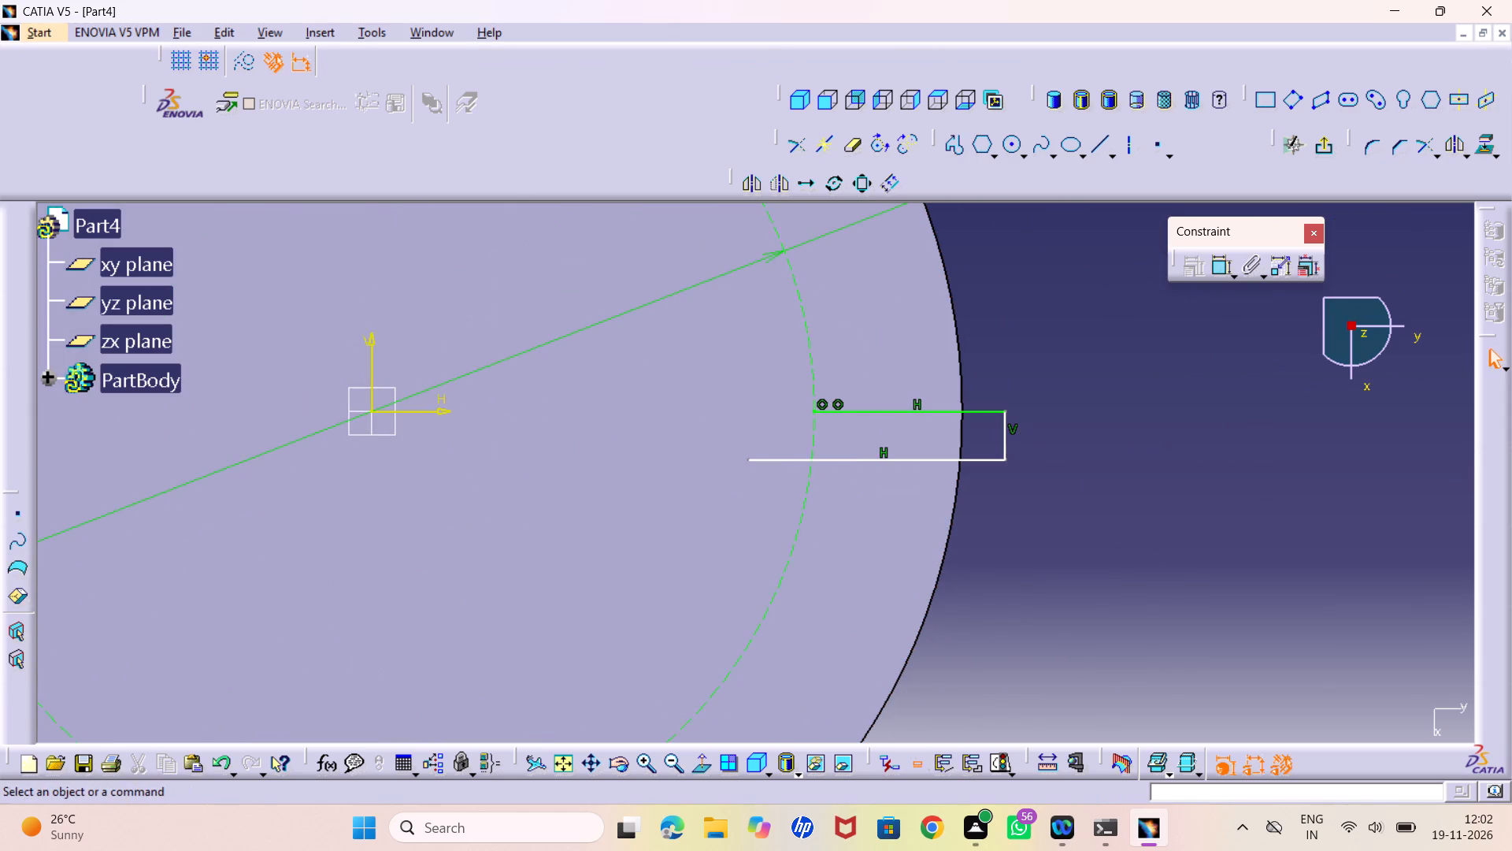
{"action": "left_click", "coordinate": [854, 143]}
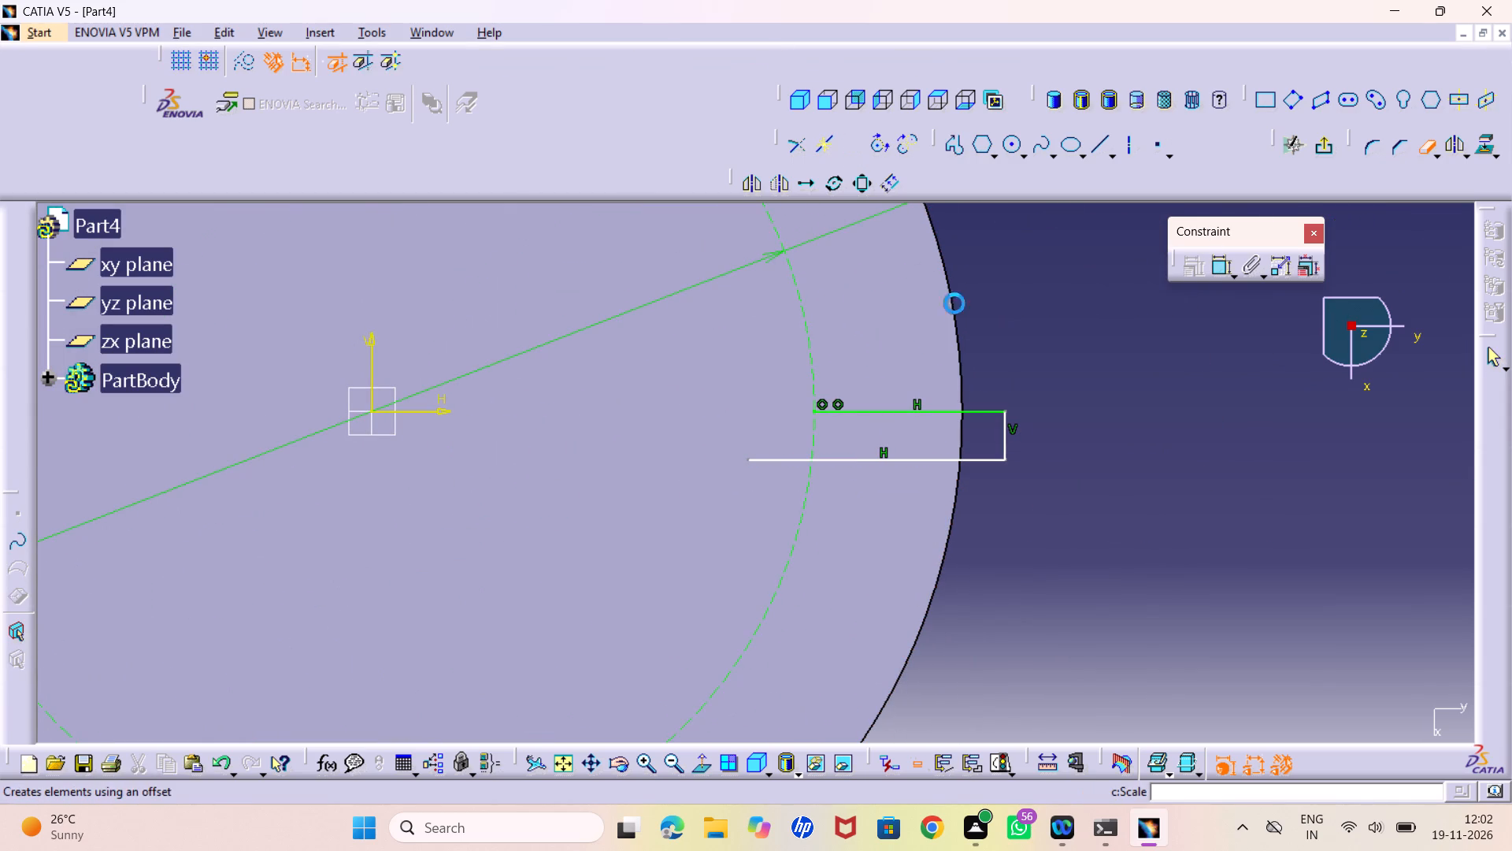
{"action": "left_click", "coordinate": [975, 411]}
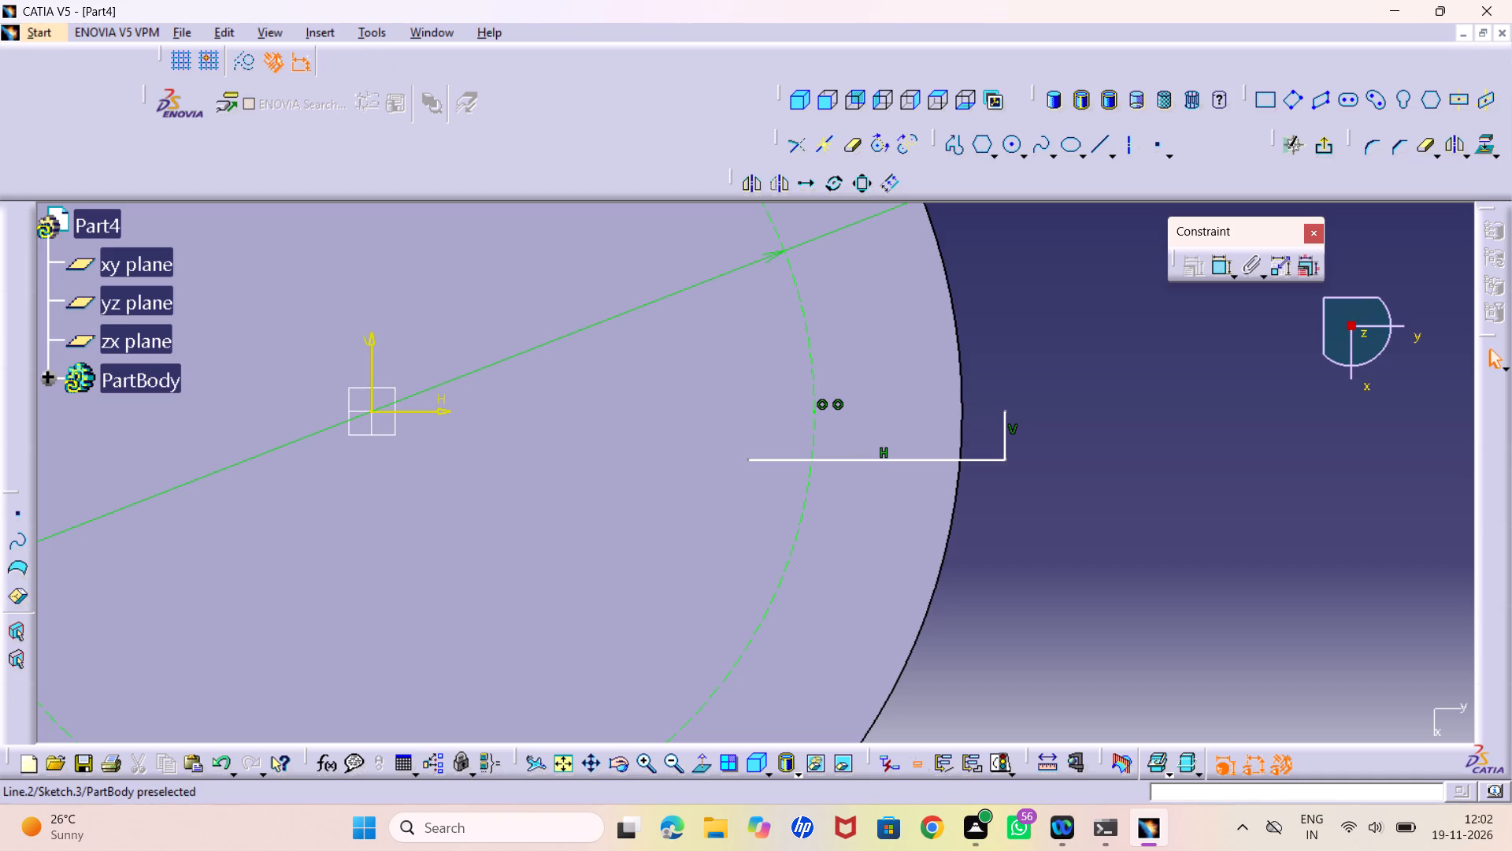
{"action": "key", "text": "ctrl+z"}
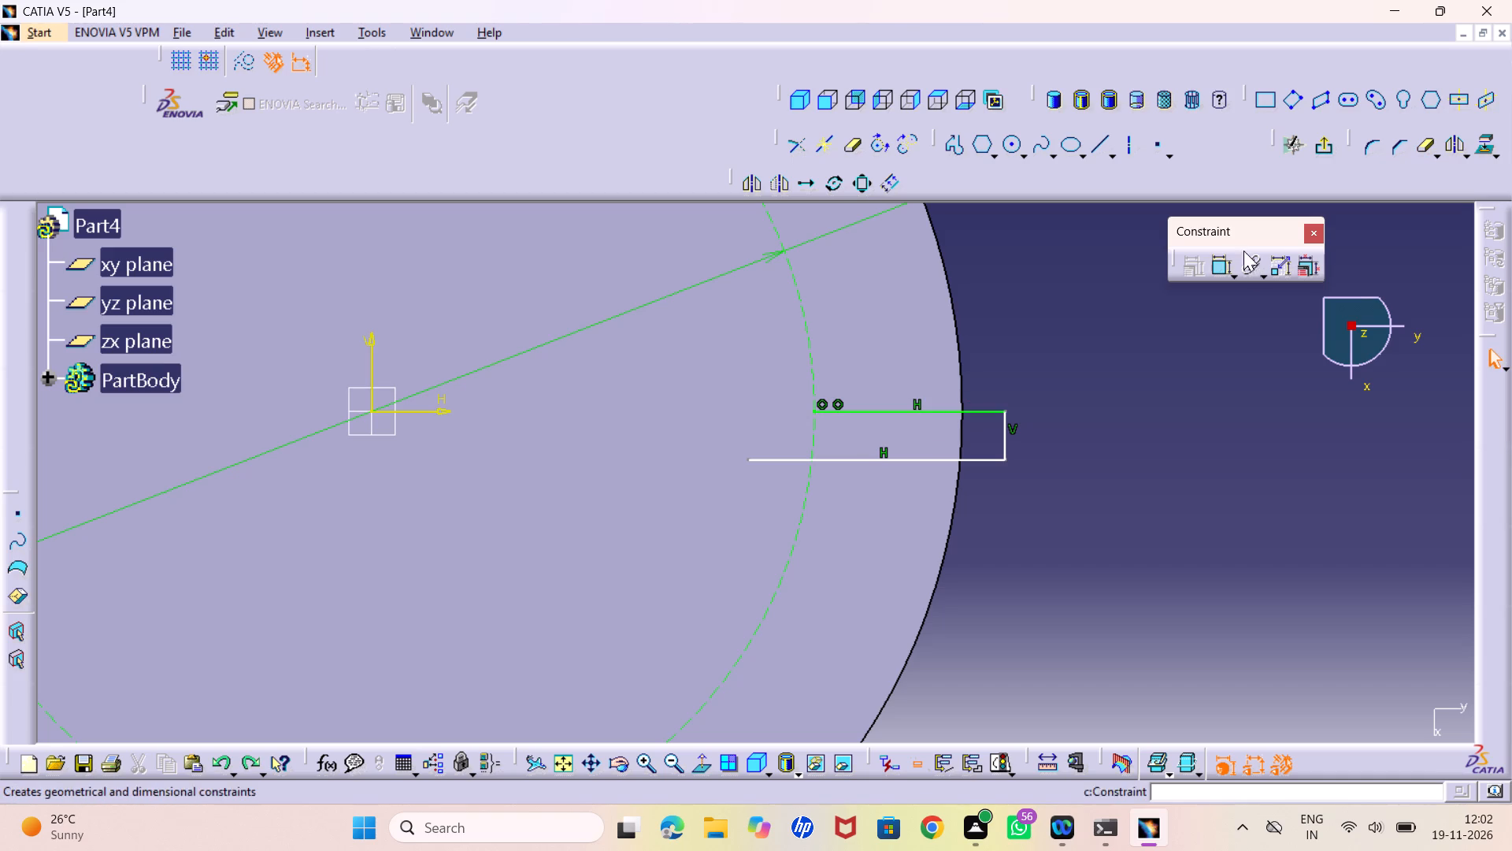
Project the disc's outer circular edge onto the sketch plane.
{"action": "left_click", "coordinate": [949, 281]}
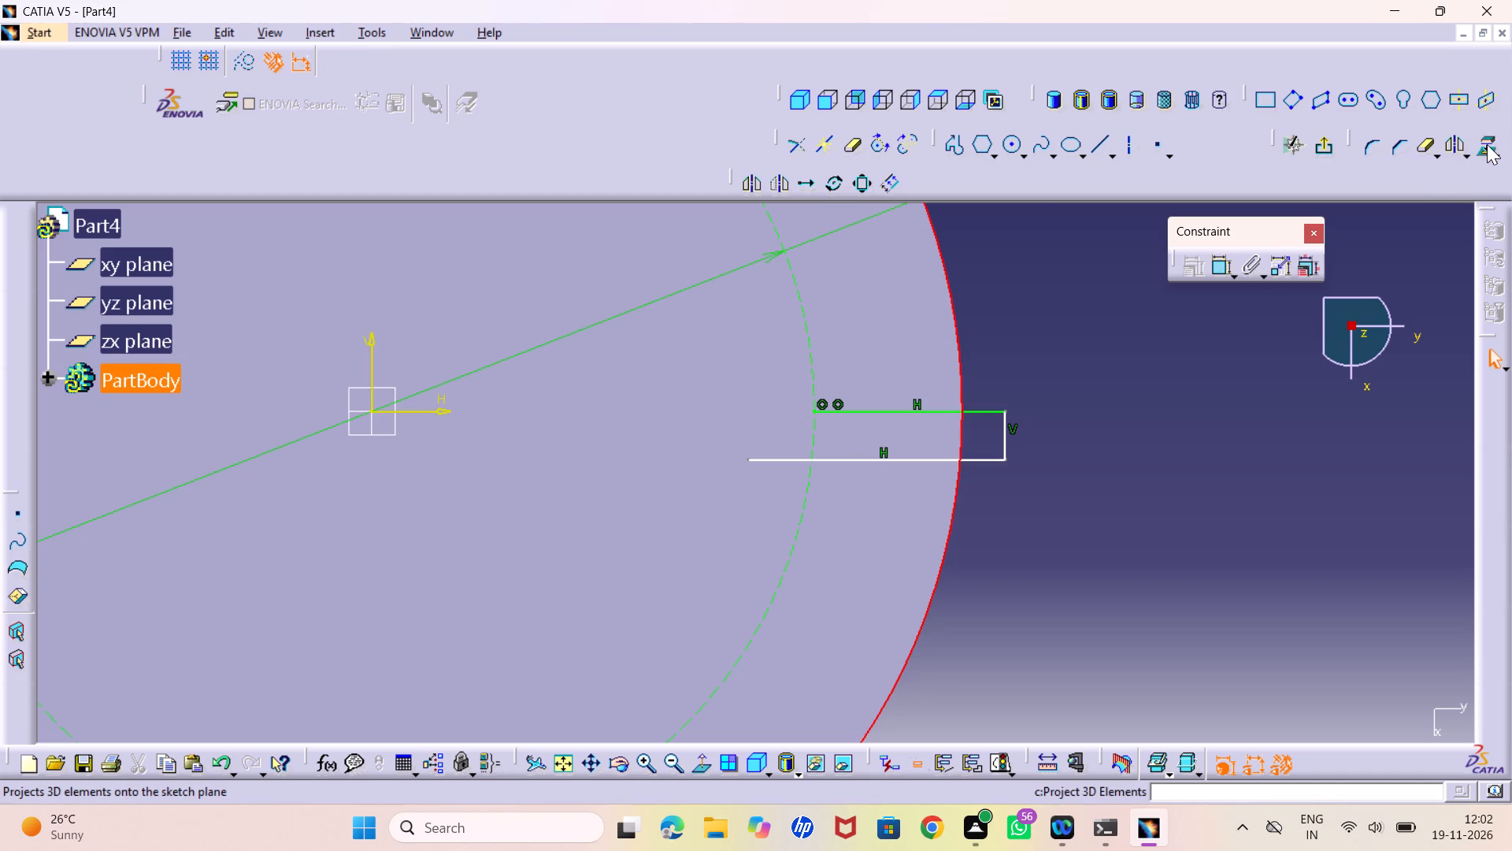
{"action": "left_click", "coordinate": [1487, 144]}
{"action": "left_click", "coordinate": [1153, 419]}
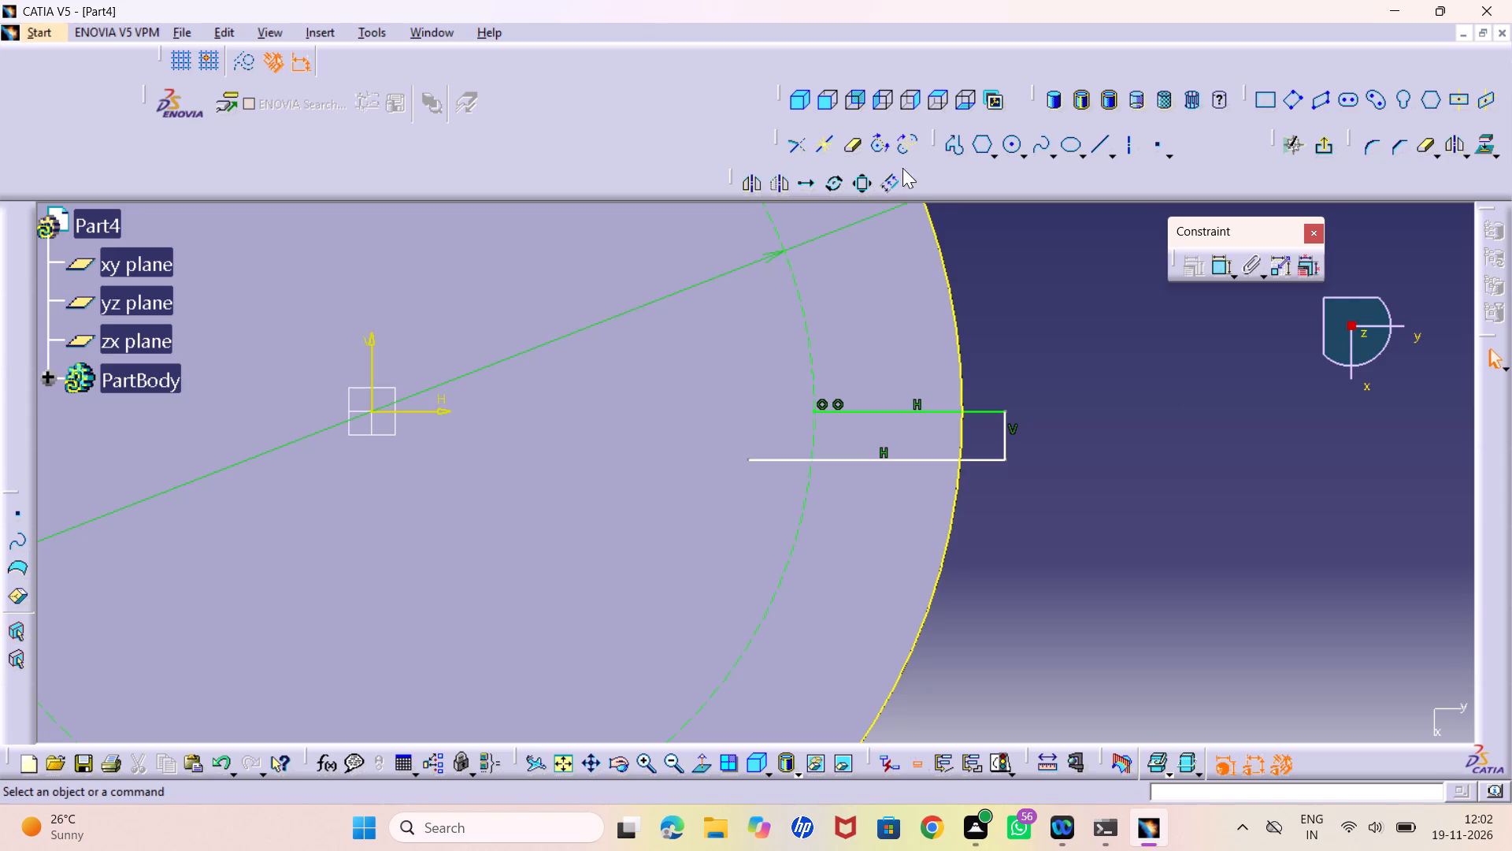
Quick-trim the vertical line and the overhanging ends so both horizontal lines span only from the construction circle to the projected edge.
{"action": "left_click", "coordinate": [858, 145]}
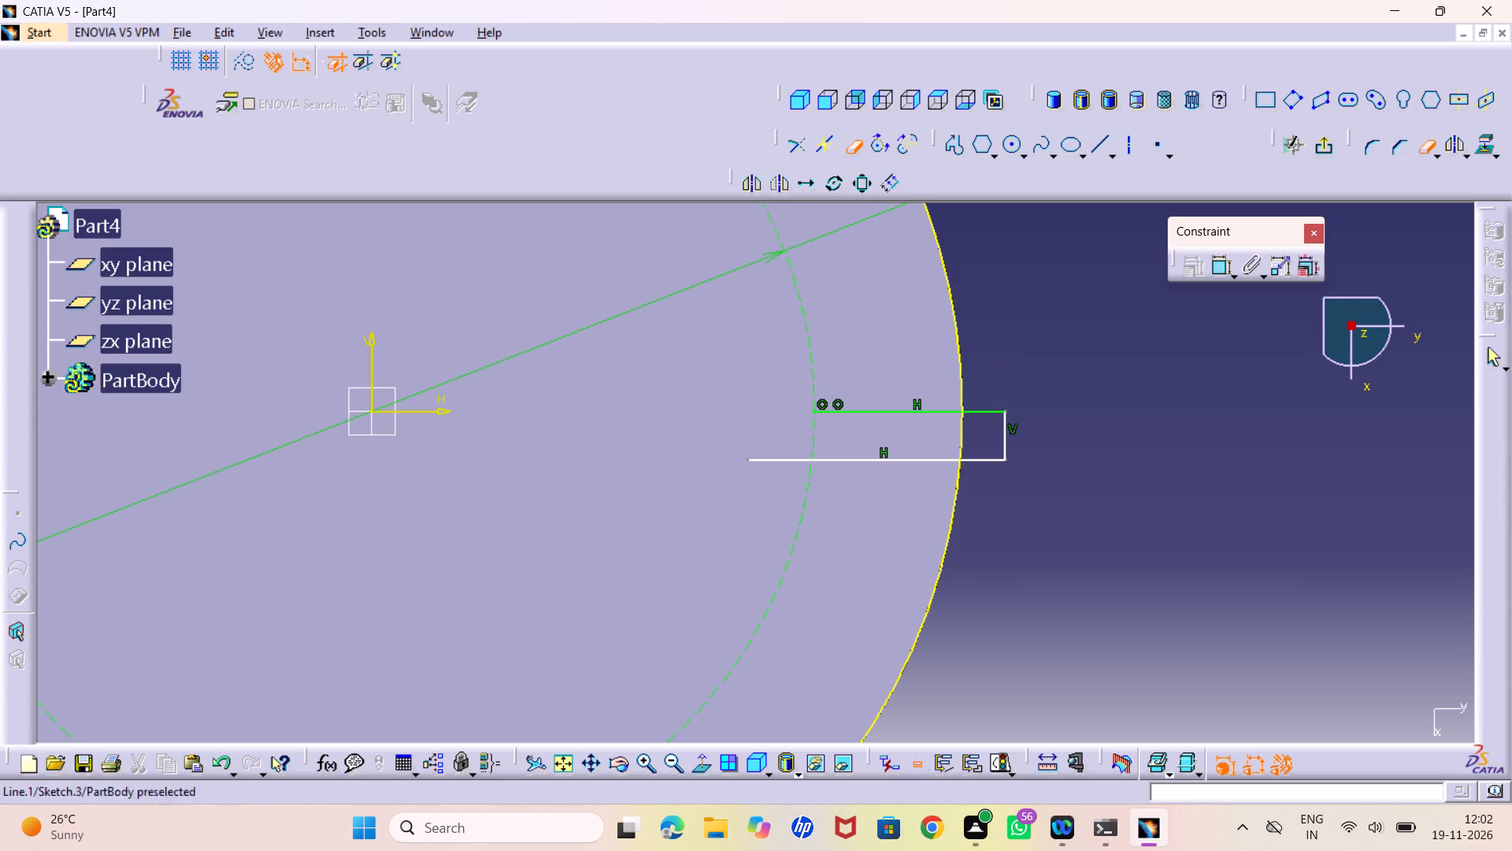
{"action": "left_click", "coordinate": [983, 410]}
{"action": "left_click", "coordinate": [1004, 433]}
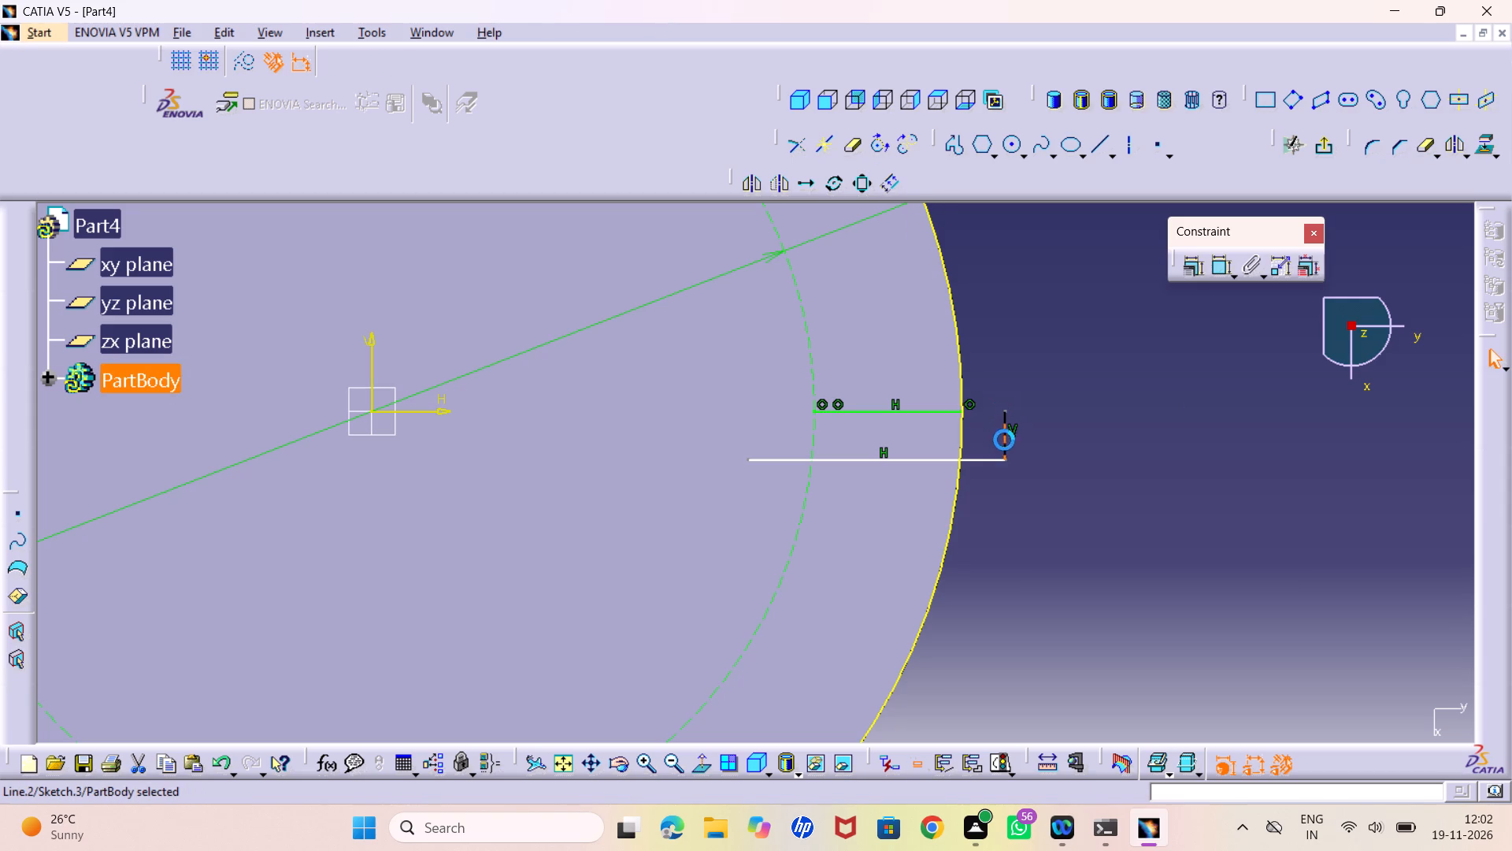
{"action": "left_click", "coordinate": [1069, 458]}
{"action": "double_click", "coordinate": [850, 141]}
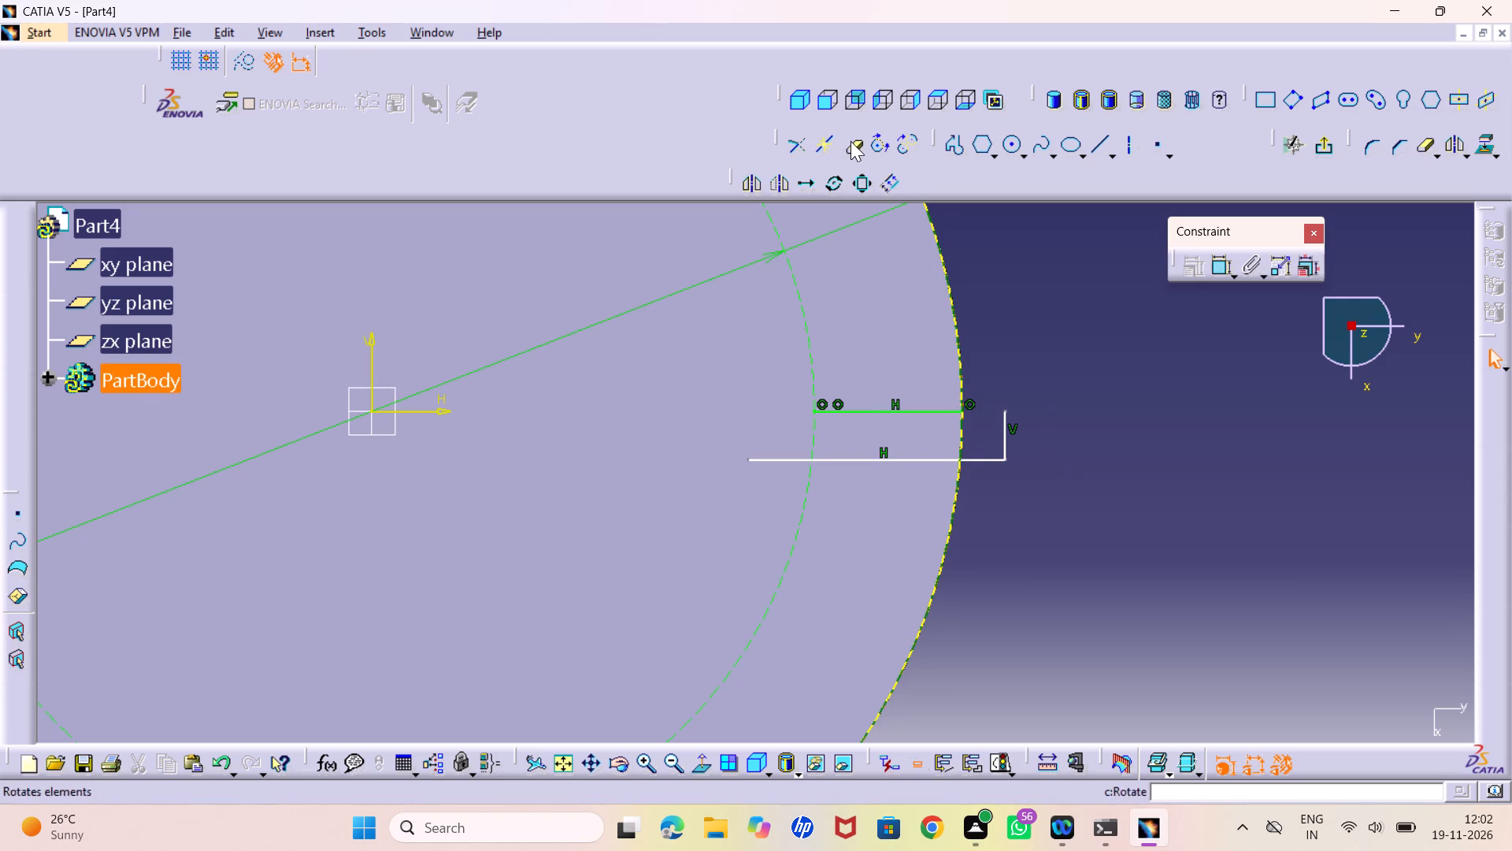
{"action": "left_click", "coordinate": [1003, 434]}
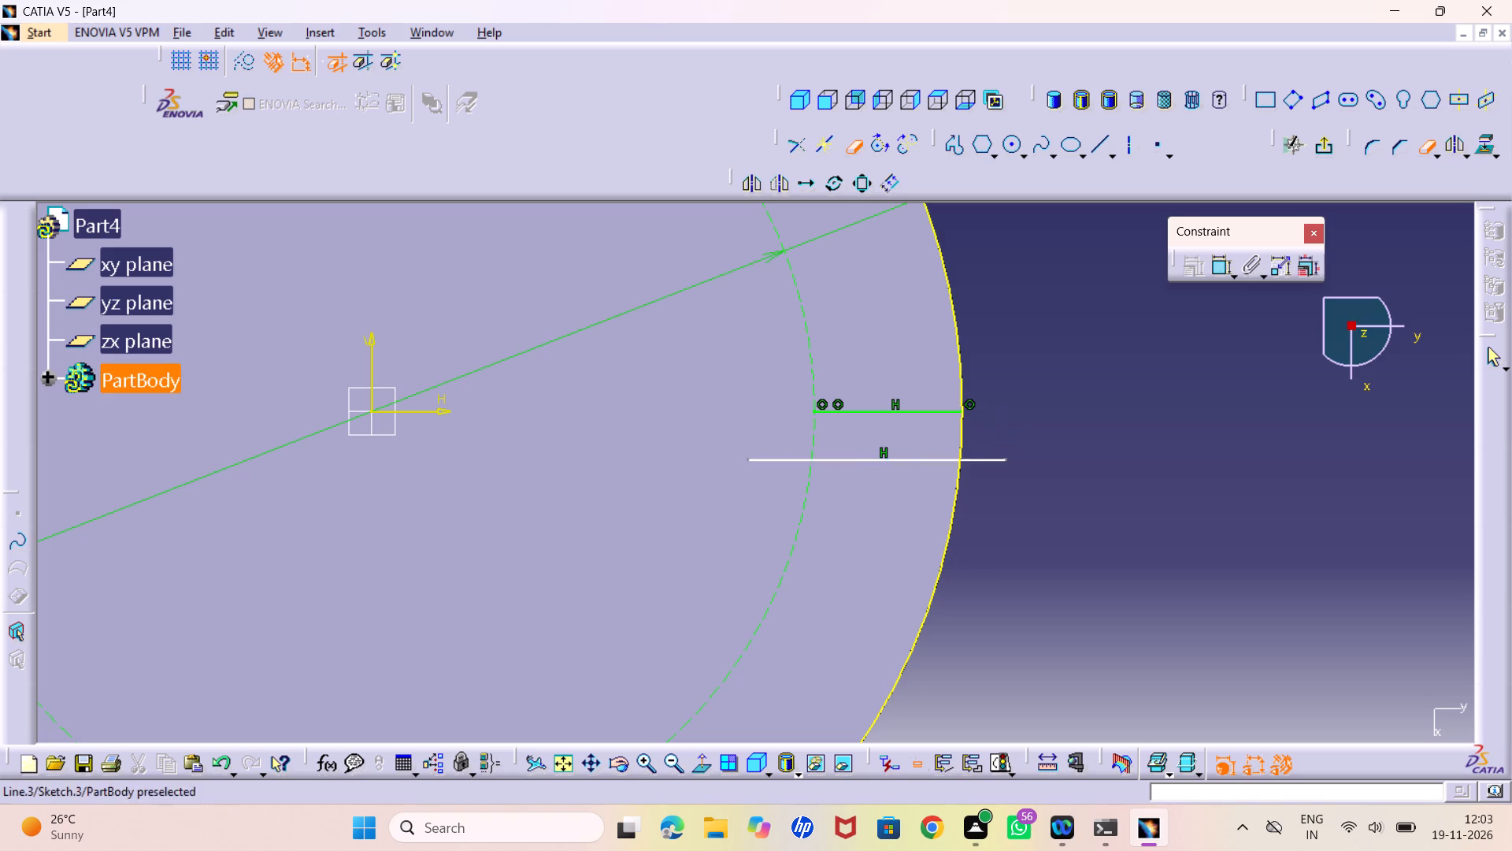
{"action": "left_click", "coordinate": [986, 458]}
{"action": "left_click", "coordinate": [755, 463]}
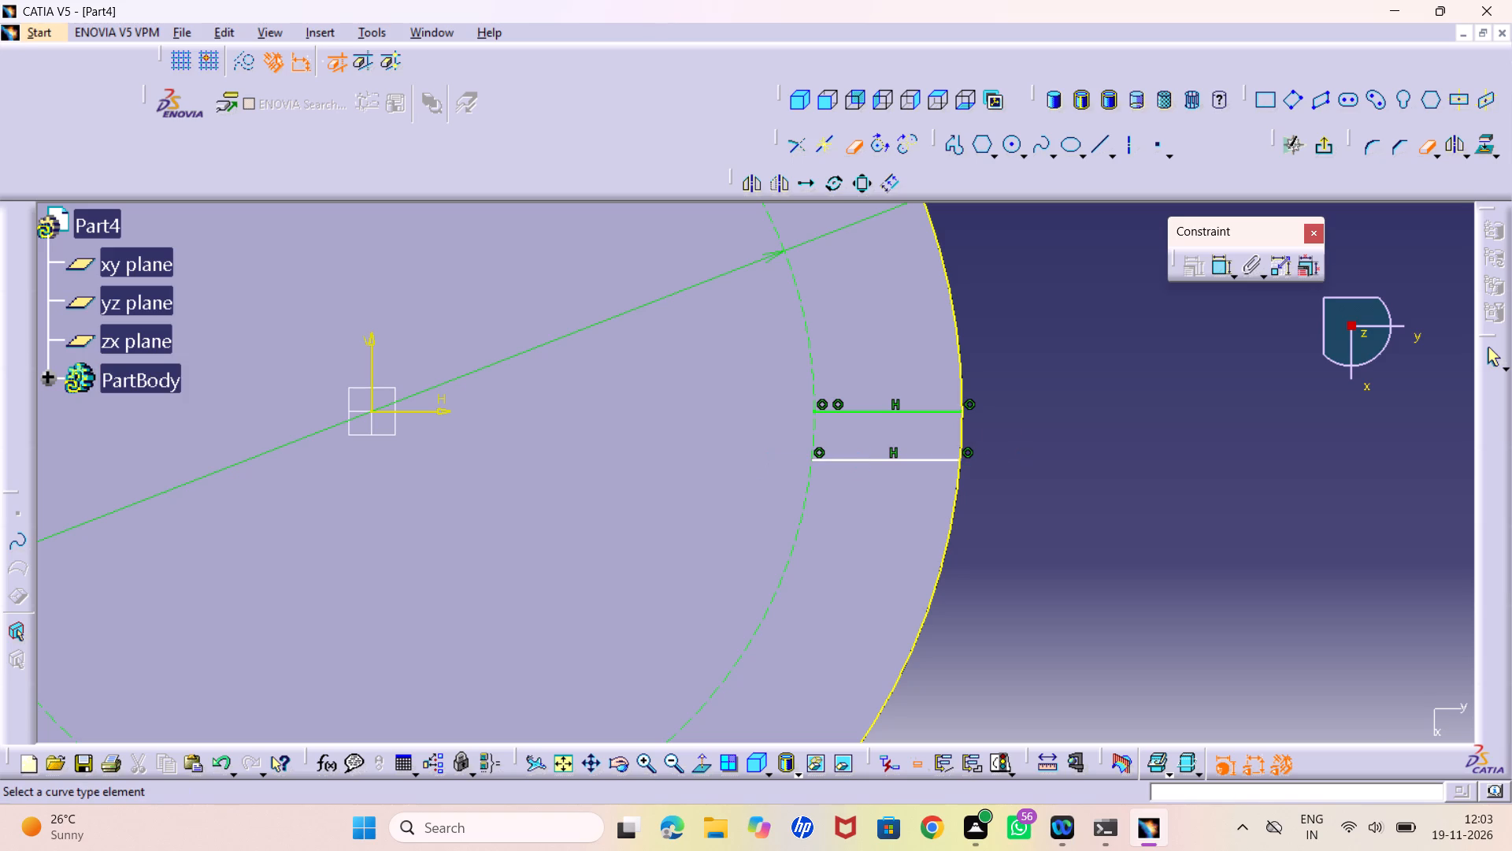
Dimension the spacing between the two short horizontal lines and set it to 1.5 mm.
{"action": "middle_click_drag", "start_coordinate": [1038, 485], "coordinate": [1037, 468]}
{"action": "right_click", "coordinate": [1038, 485]}
{"action": "middle_click_drag", "start_coordinate": [1055, 494], "coordinate": [1028, 452]}
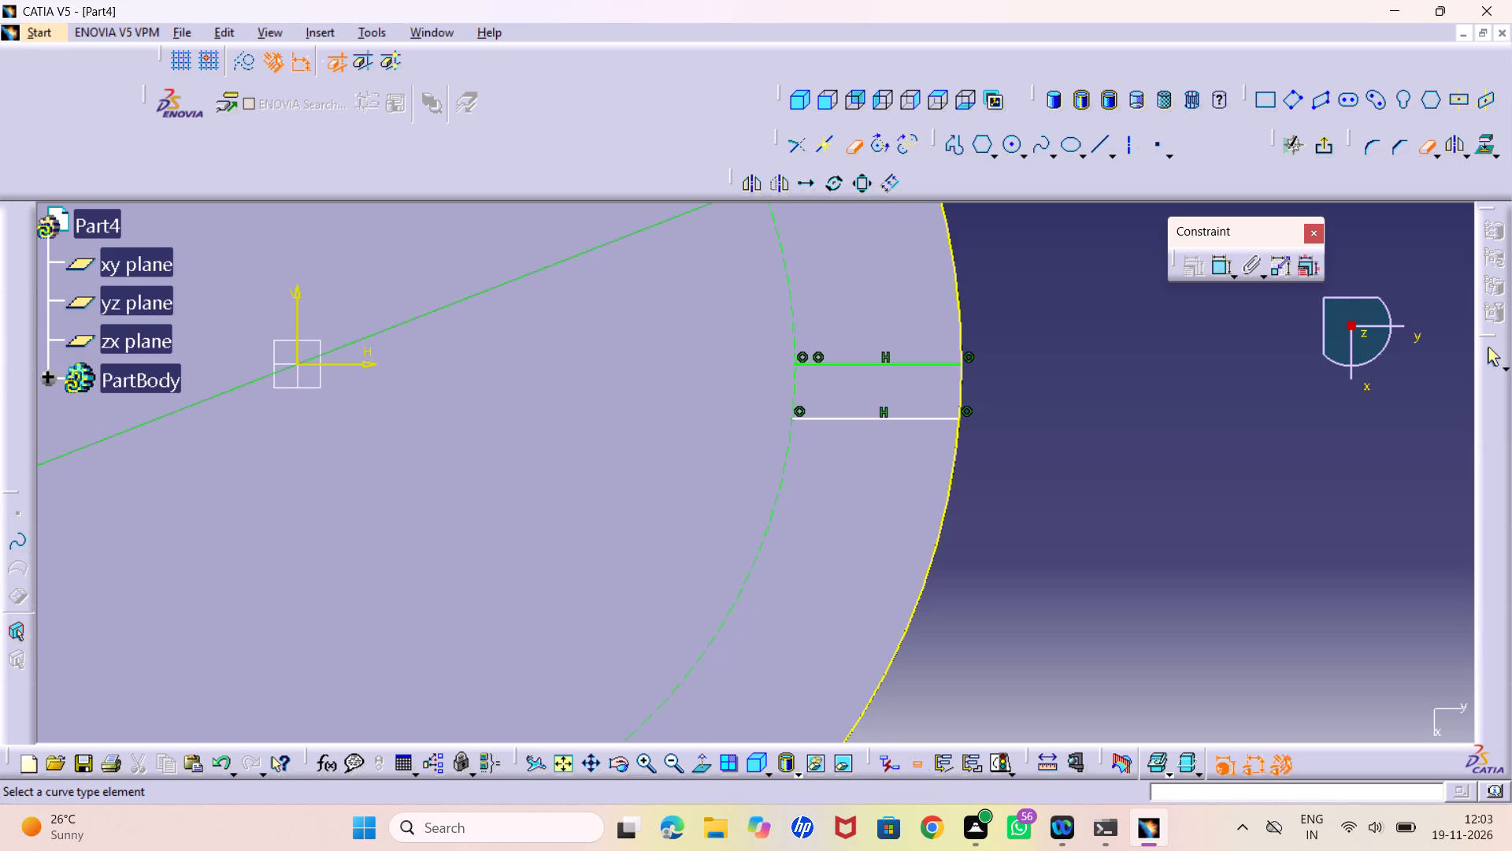
{"action": "double_click", "coordinate": [1219, 261]}
{"action": "left_click", "coordinate": [937, 418]}
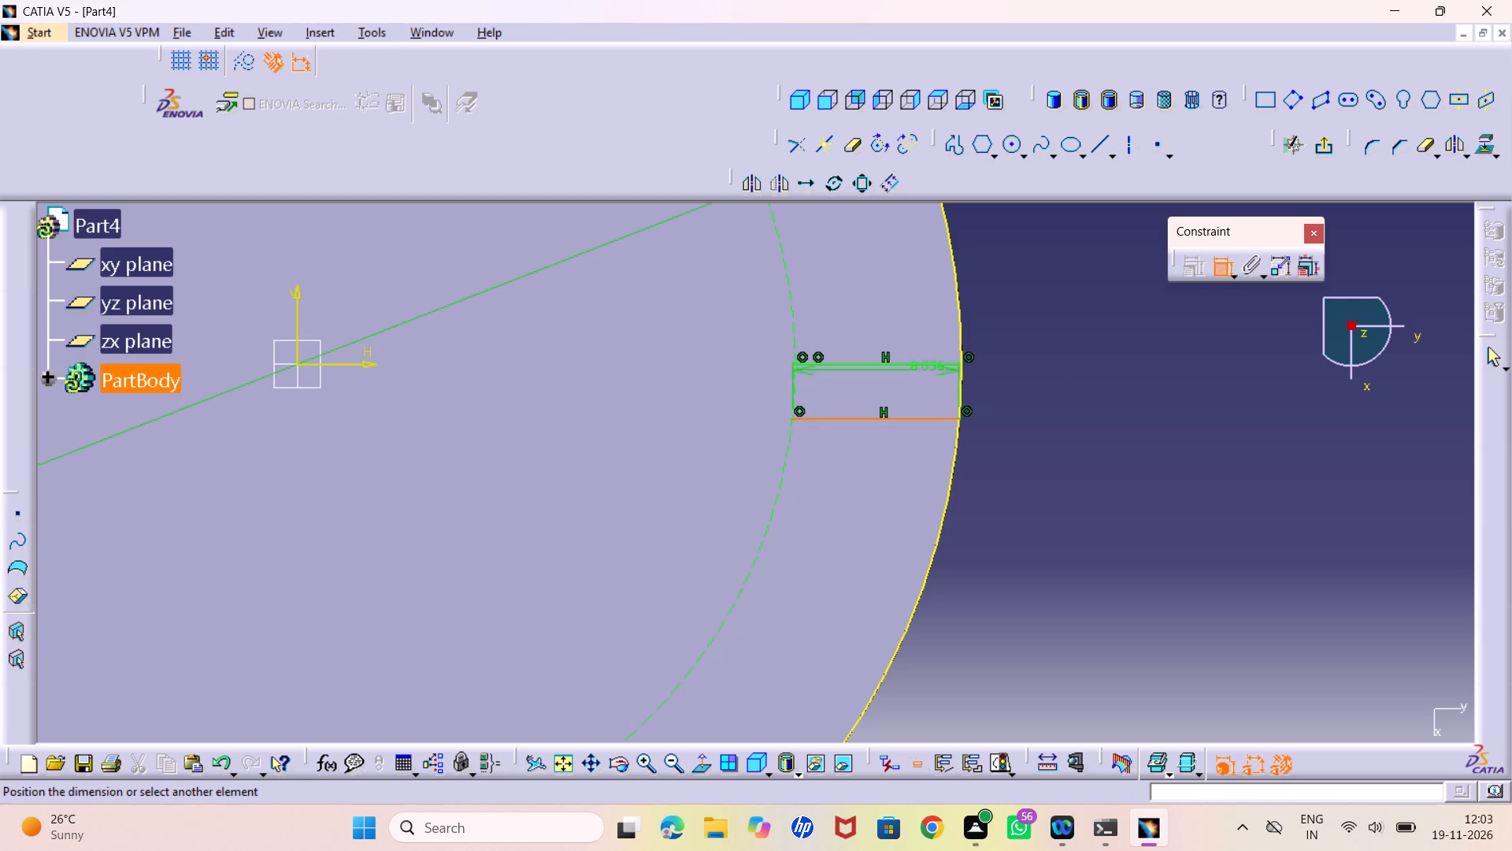
{"action": "left_click", "coordinate": [931, 362]}
{"action": "left_click", "coordinate": [1246, 399]}
{"action": "double_click", "coordinate": [1240, 390]}
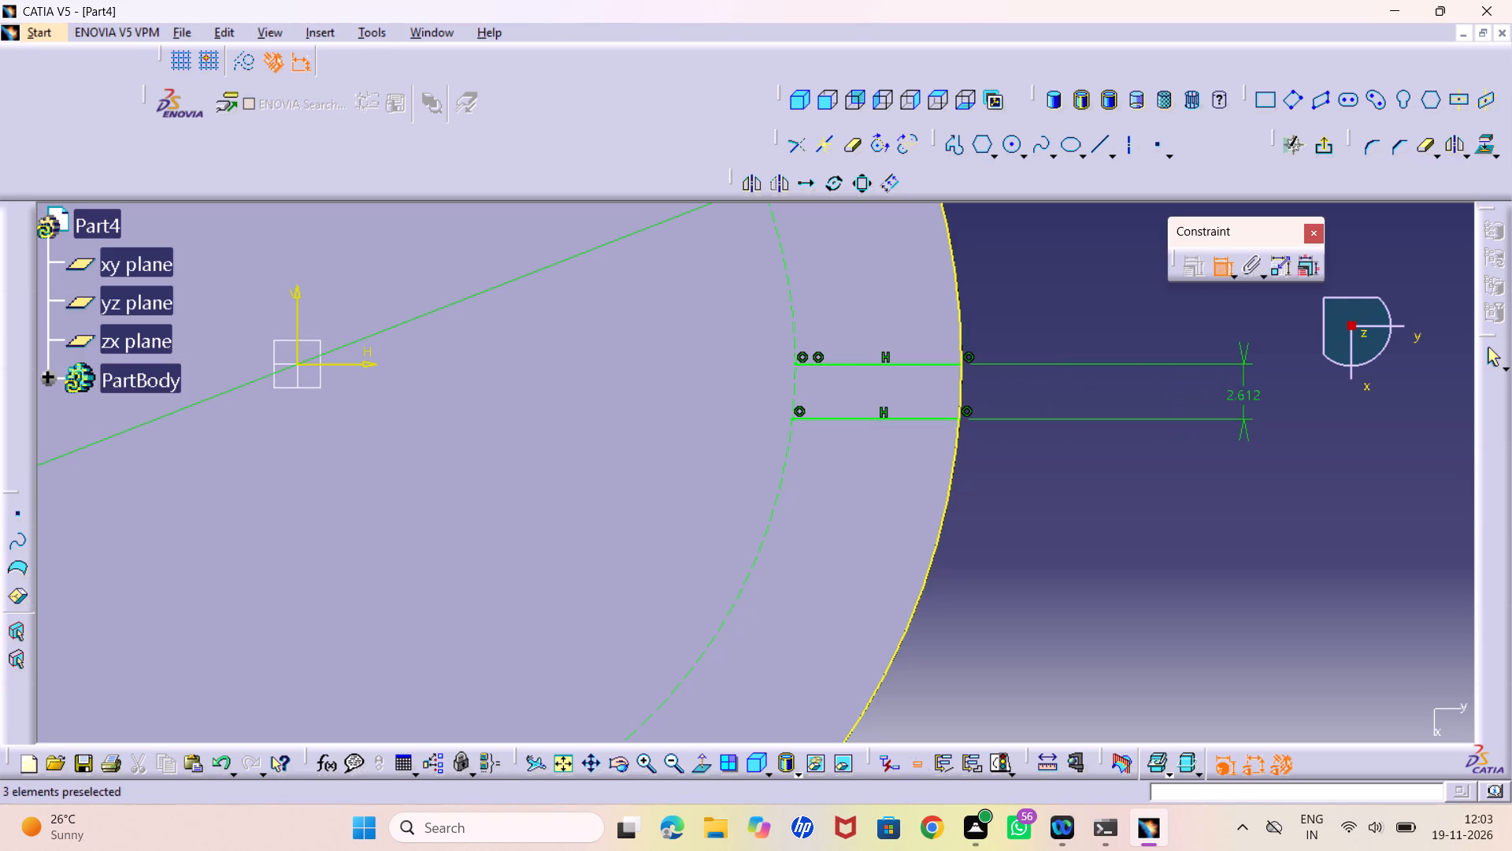
{"action": "type", "text": "1.5"}
{"action": "key", "text": "Return"}
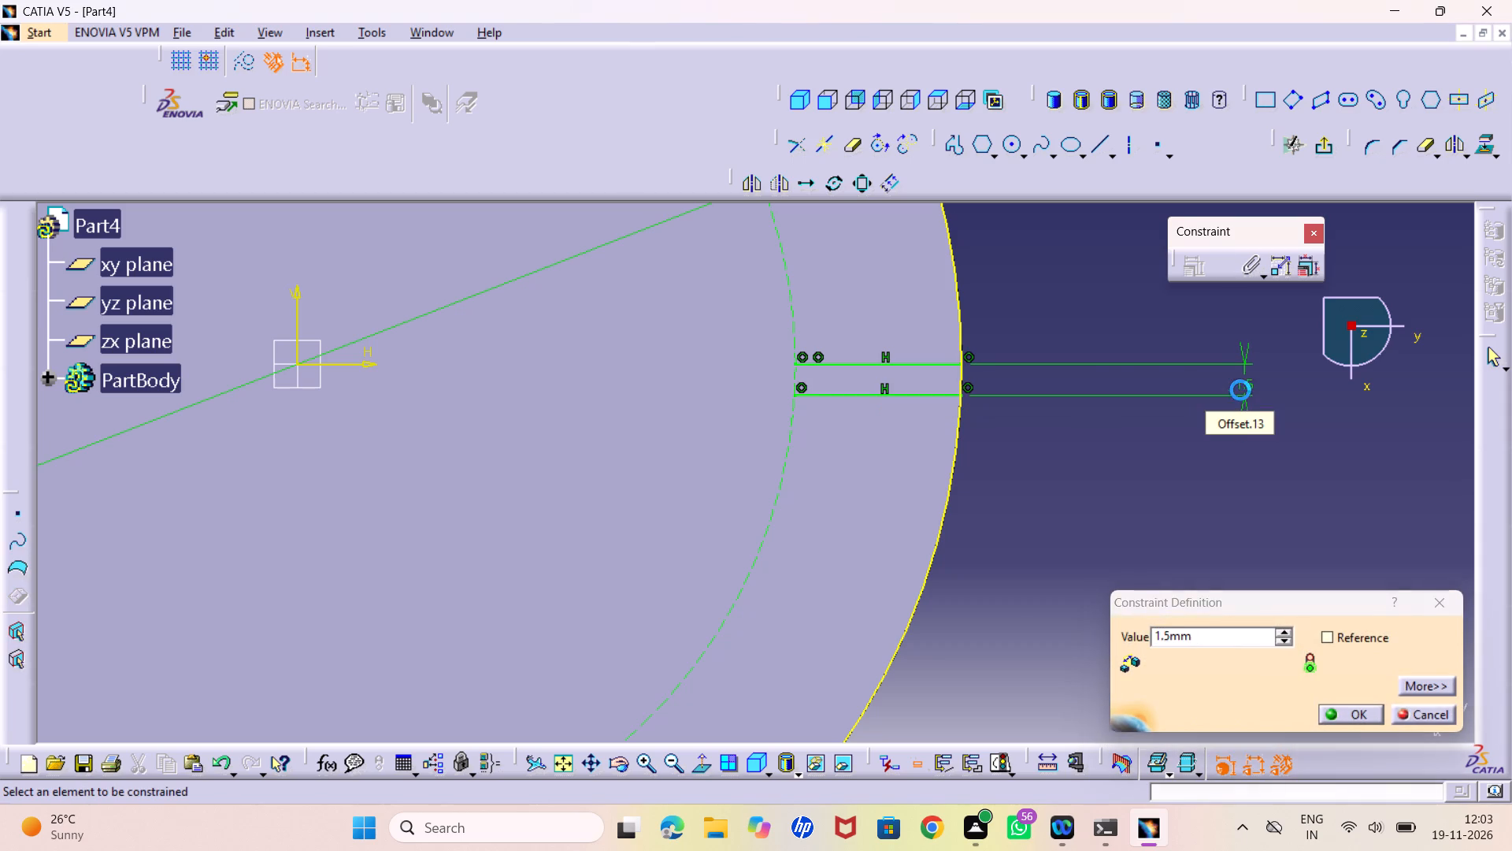
Offset the projected outer circle inward by about 2.1 mm.
{"action": "middle_click_drag", "start_coordinate": [968, 495], "coordinate": [1007, 639]}
{"action": "right_click", "coordinate": [968, 495]}
{"action": "right_click", "coordinate": [968, 495]}
{"action": "middle_click_drag", "start_coordinate": [901, 552], "coordinate": [929, 604]}
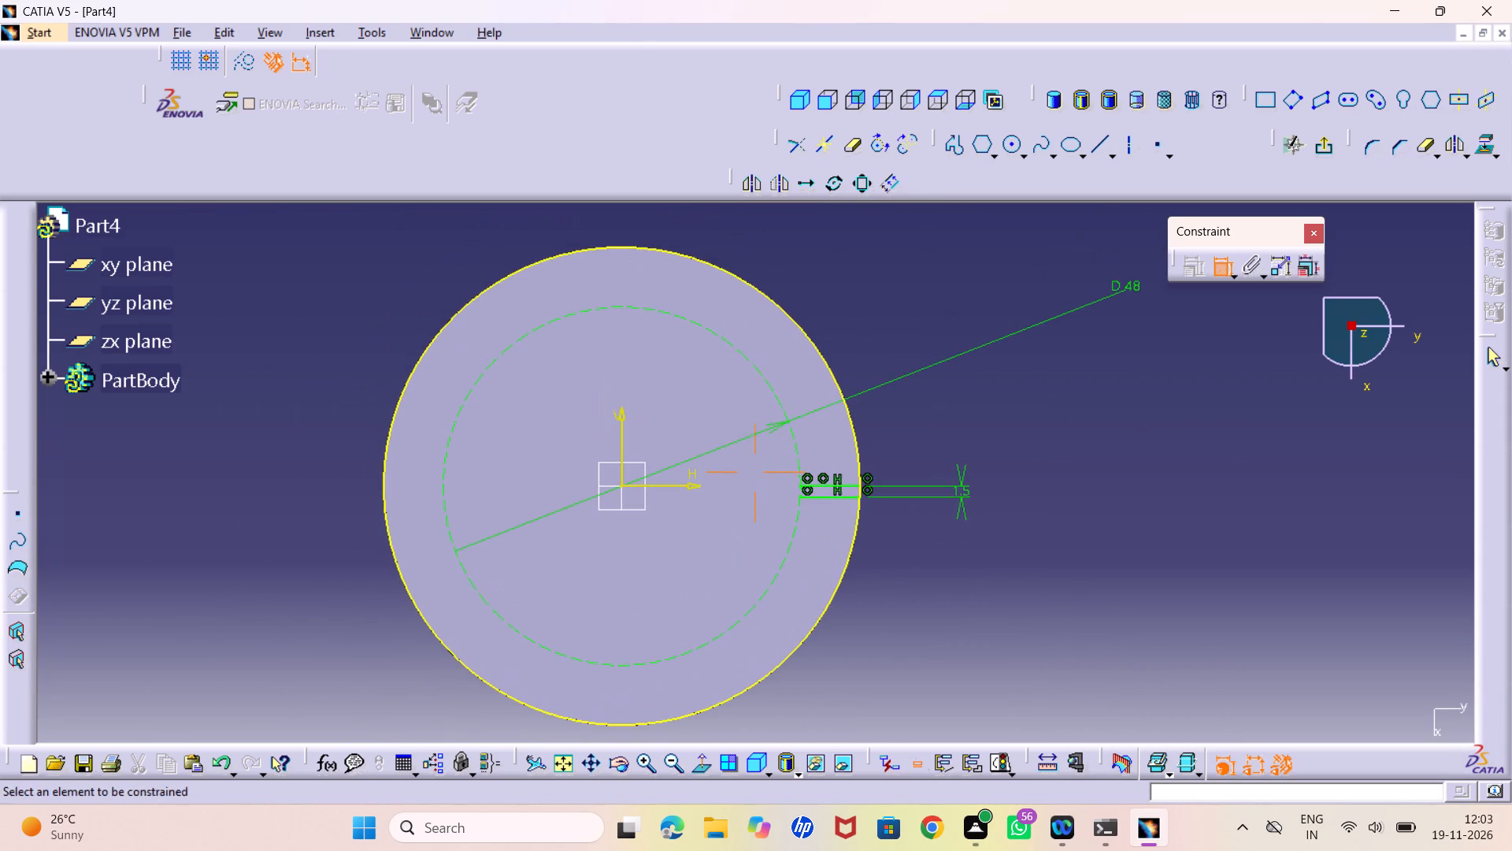
{"action": "left_click", "coordinate": [1220, 264]}
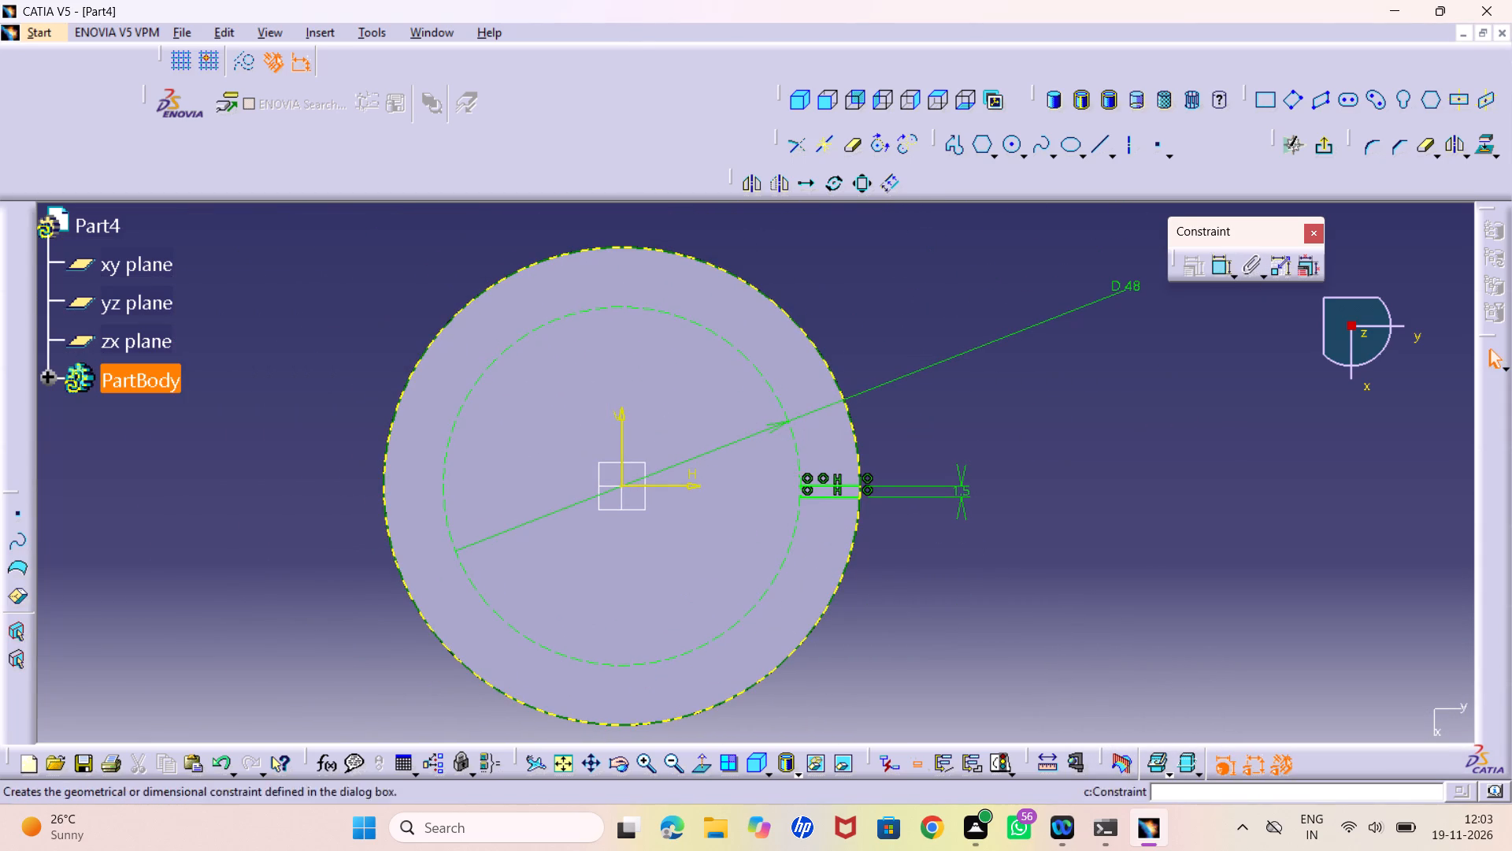
{"action": "left_click", "coordinate": [853, 559]}
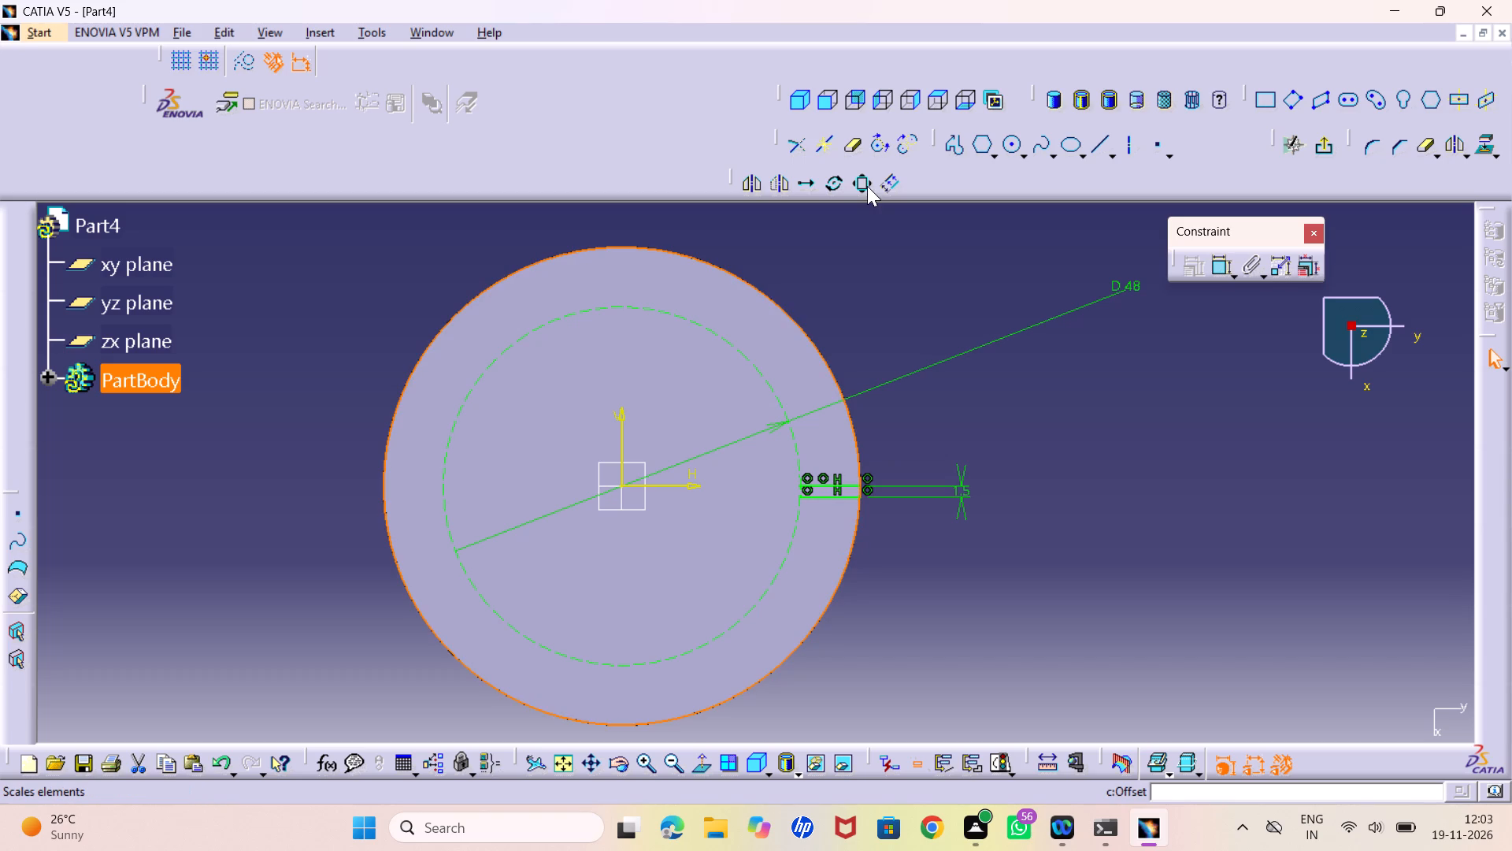
{"action": "left_click", "coordinate": [893, 186]}
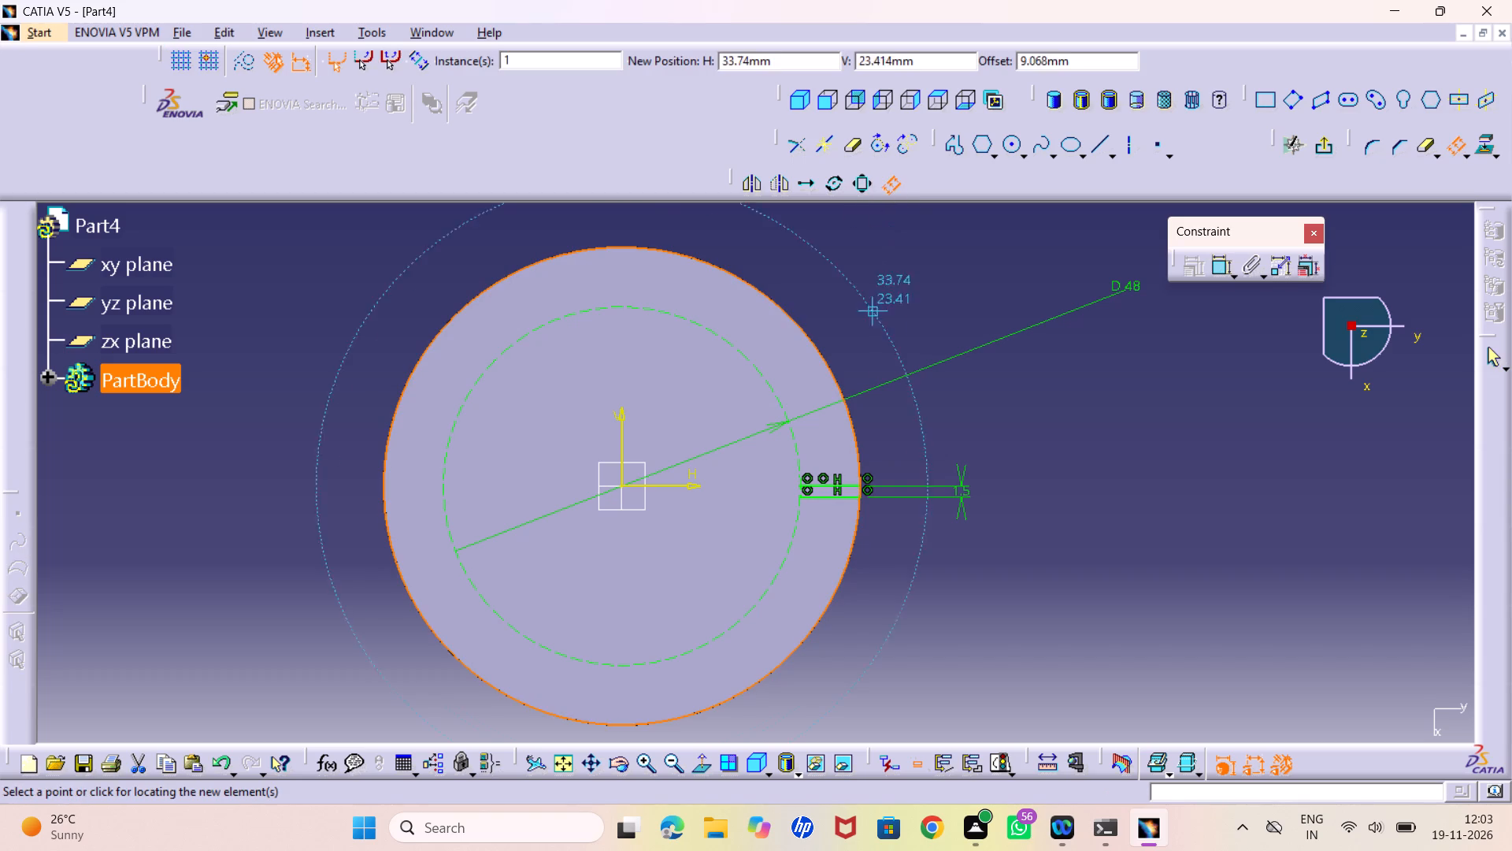
{"action": "middle_click_drag", "start_coordinate": [837, 425], "coordinate": [837, 307]}
{"action": "right_click", "coordinate": [837, 425]}
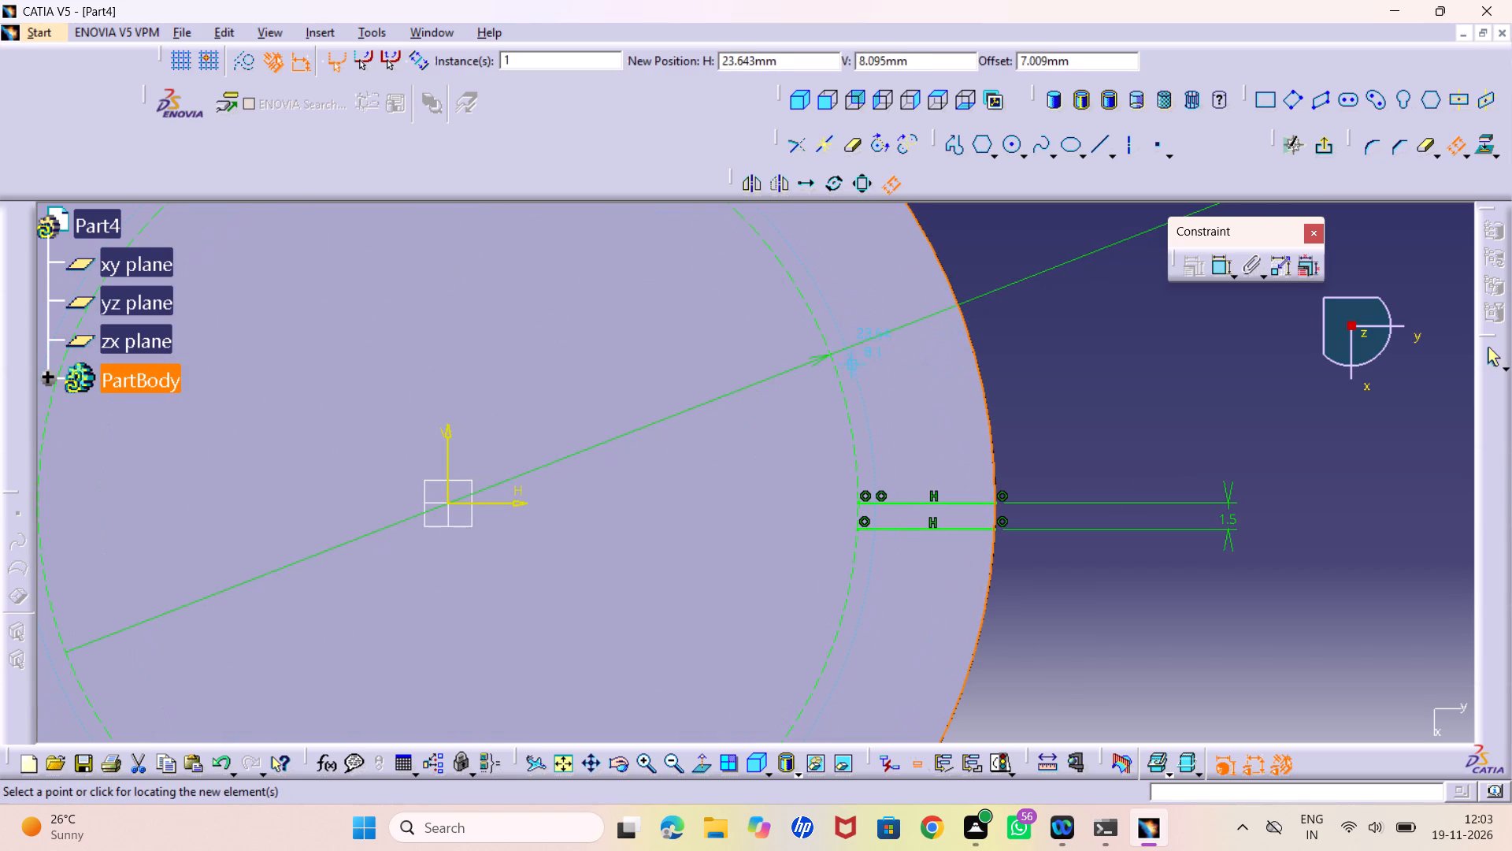
{"action": "left_click", "coordinate": [960, 457]}
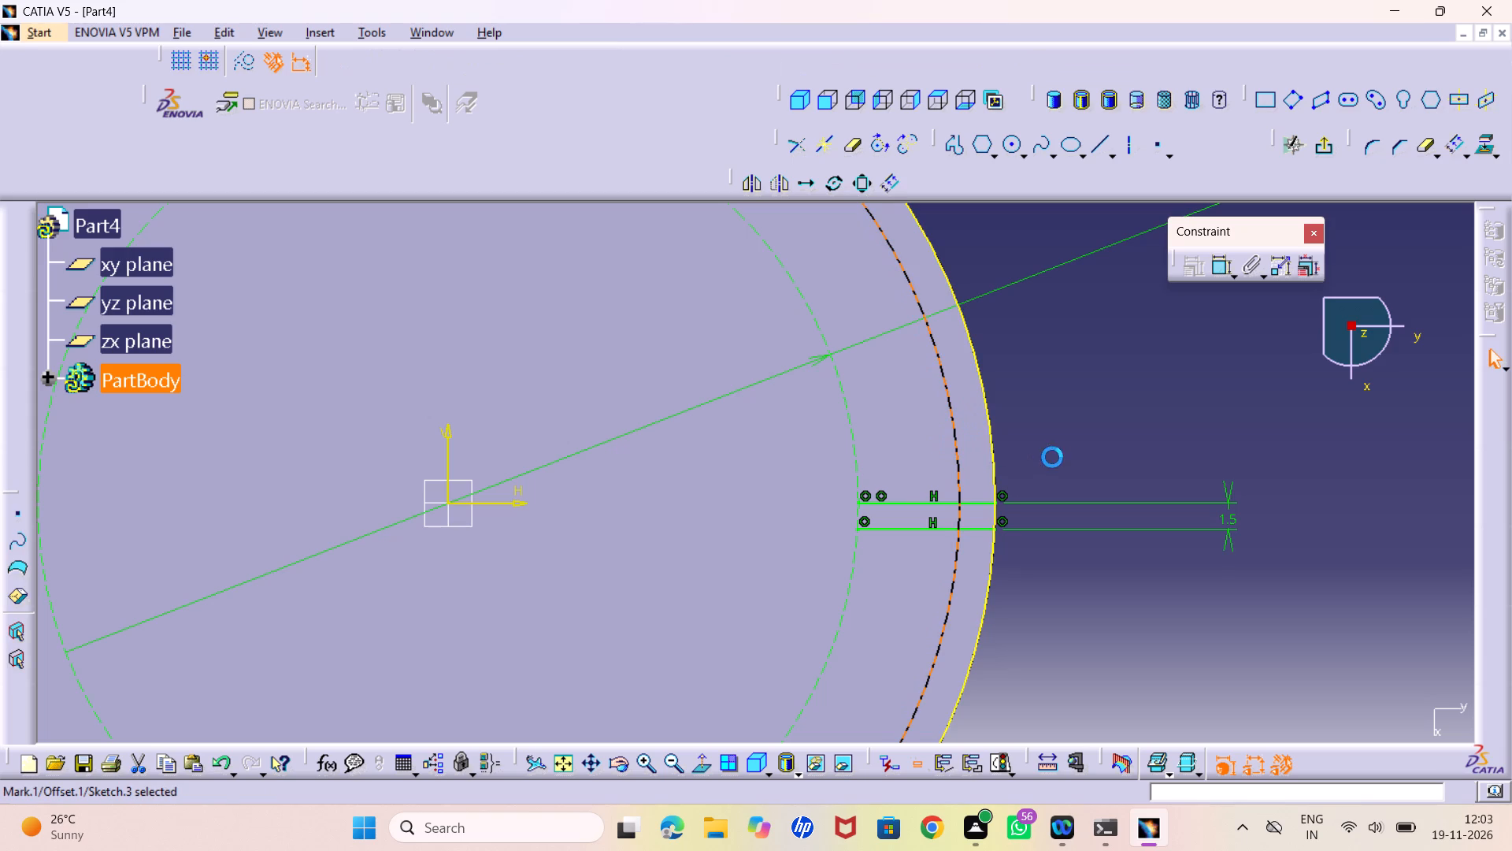
{"action": "middle_click_drag", "start_coordinate": [1087, 403], "coordinate": [1109, 476]}
{"action": "right_click", "coordinate": [1087, 403]}
{"action": "left_click", "coordinate": [965, 651]}
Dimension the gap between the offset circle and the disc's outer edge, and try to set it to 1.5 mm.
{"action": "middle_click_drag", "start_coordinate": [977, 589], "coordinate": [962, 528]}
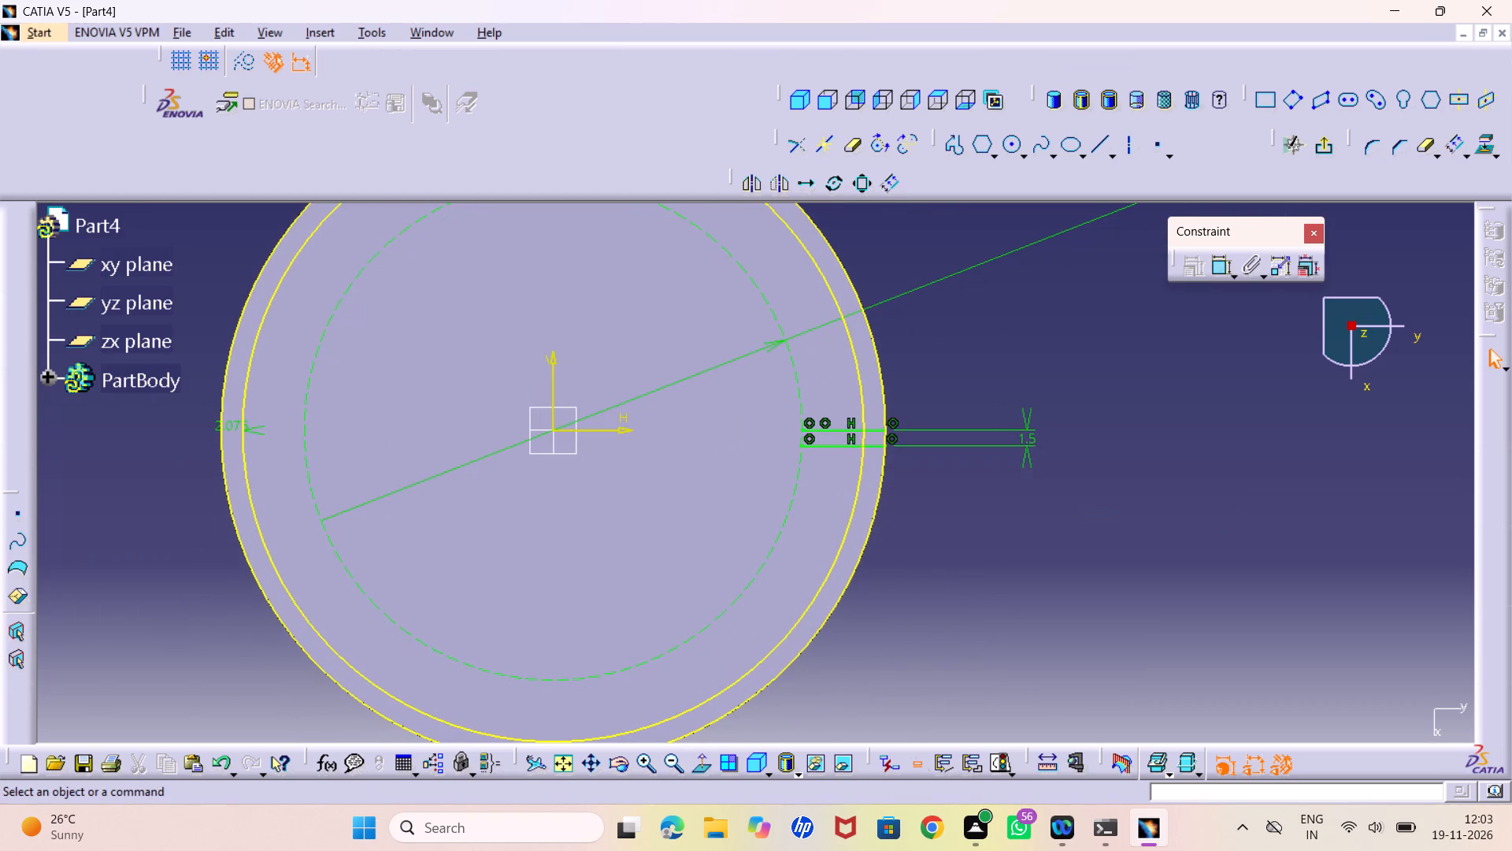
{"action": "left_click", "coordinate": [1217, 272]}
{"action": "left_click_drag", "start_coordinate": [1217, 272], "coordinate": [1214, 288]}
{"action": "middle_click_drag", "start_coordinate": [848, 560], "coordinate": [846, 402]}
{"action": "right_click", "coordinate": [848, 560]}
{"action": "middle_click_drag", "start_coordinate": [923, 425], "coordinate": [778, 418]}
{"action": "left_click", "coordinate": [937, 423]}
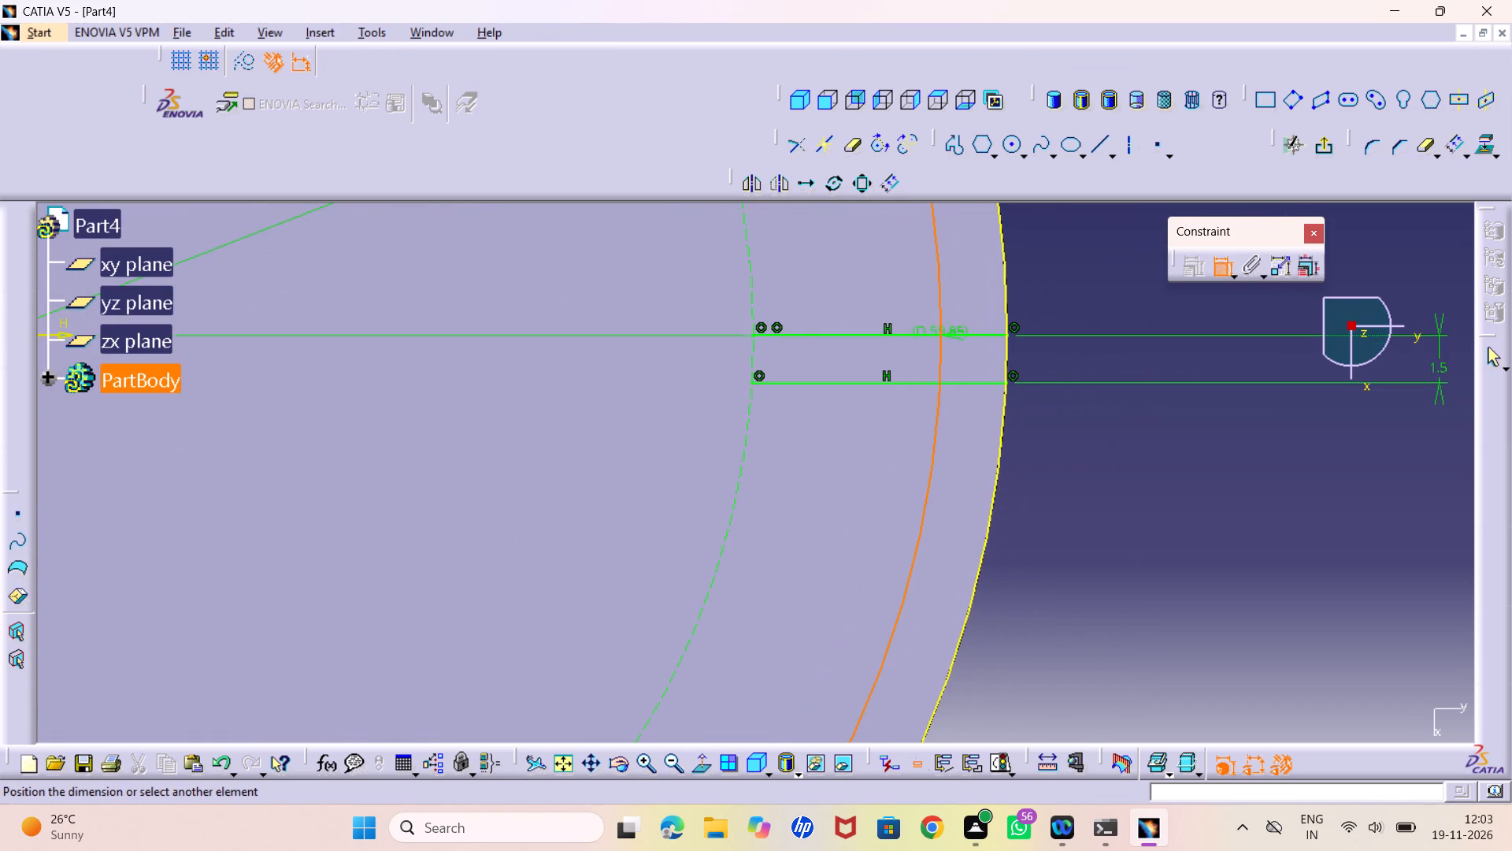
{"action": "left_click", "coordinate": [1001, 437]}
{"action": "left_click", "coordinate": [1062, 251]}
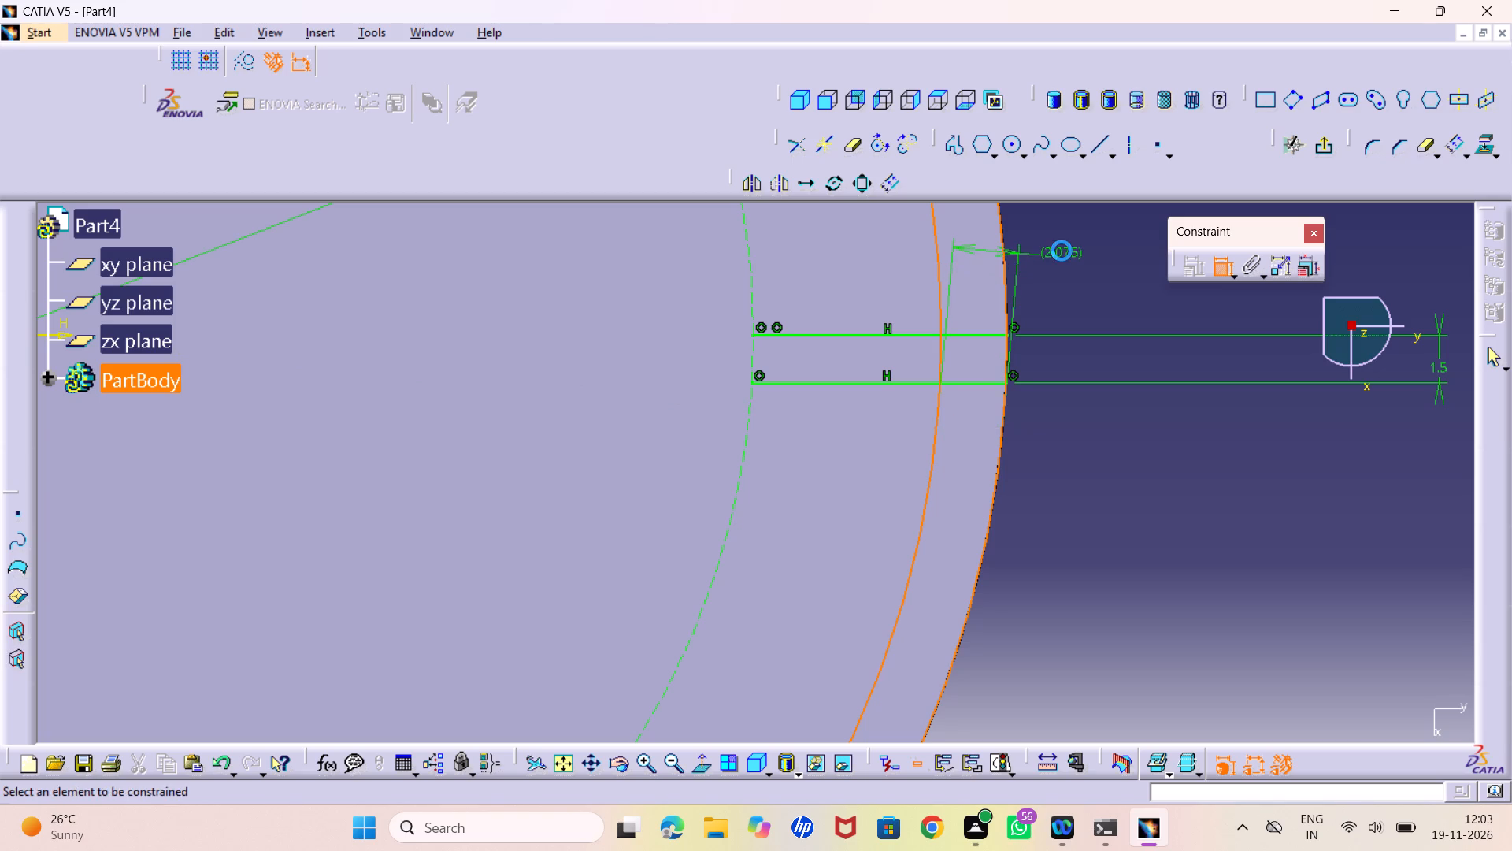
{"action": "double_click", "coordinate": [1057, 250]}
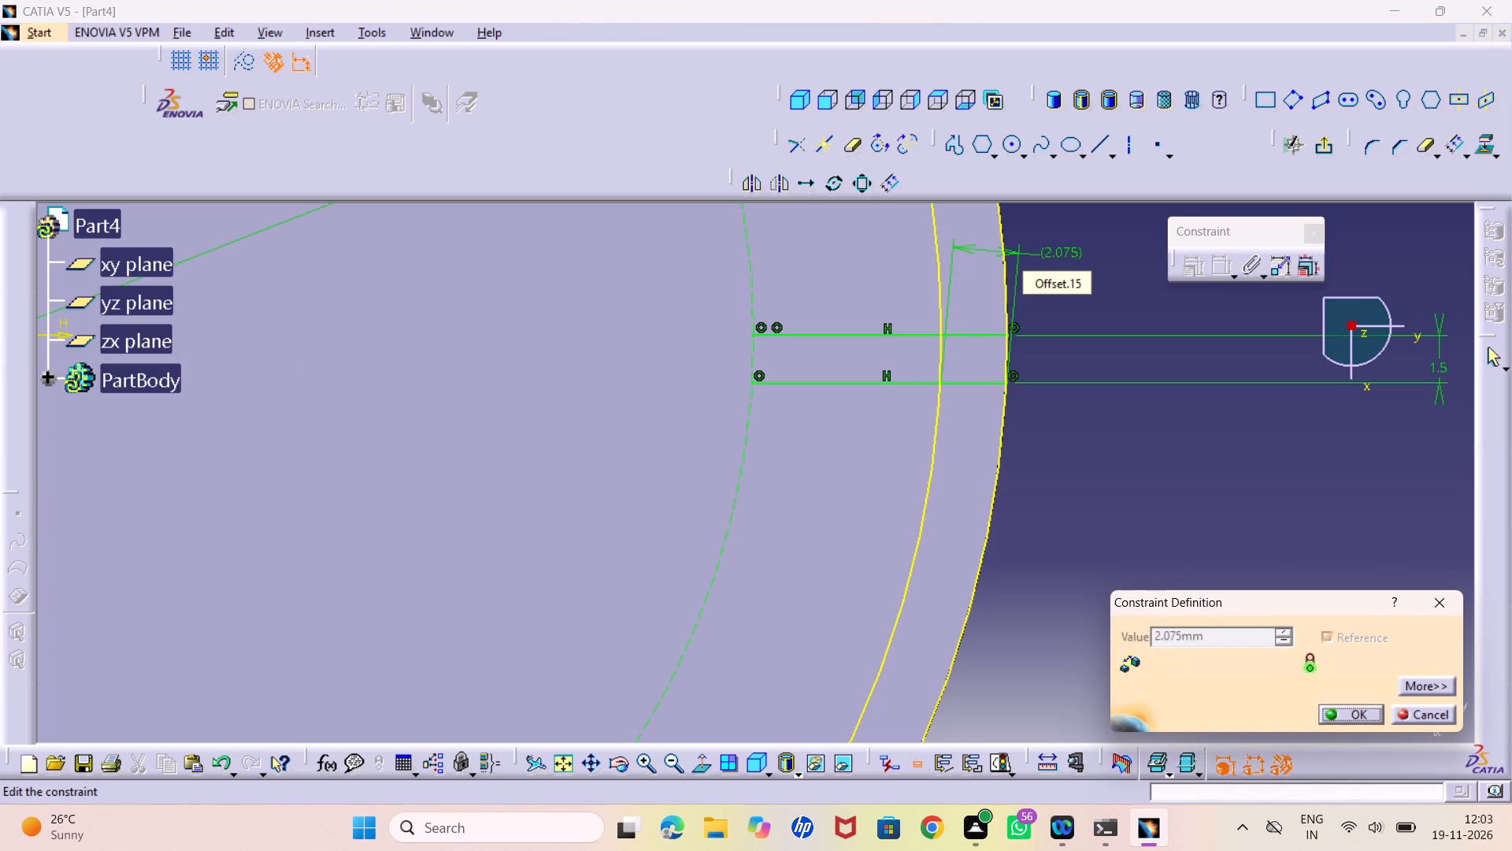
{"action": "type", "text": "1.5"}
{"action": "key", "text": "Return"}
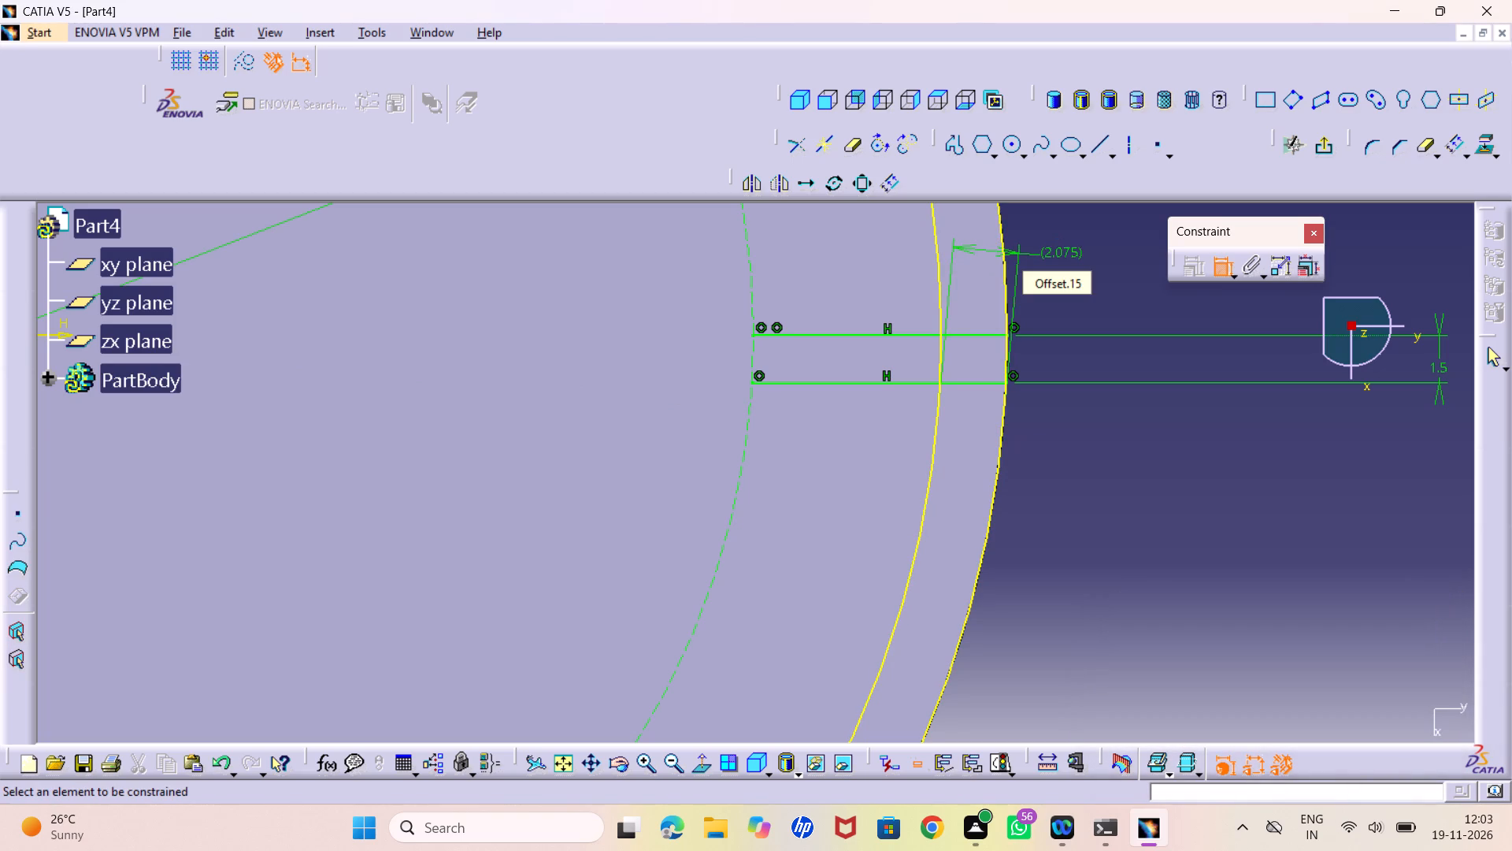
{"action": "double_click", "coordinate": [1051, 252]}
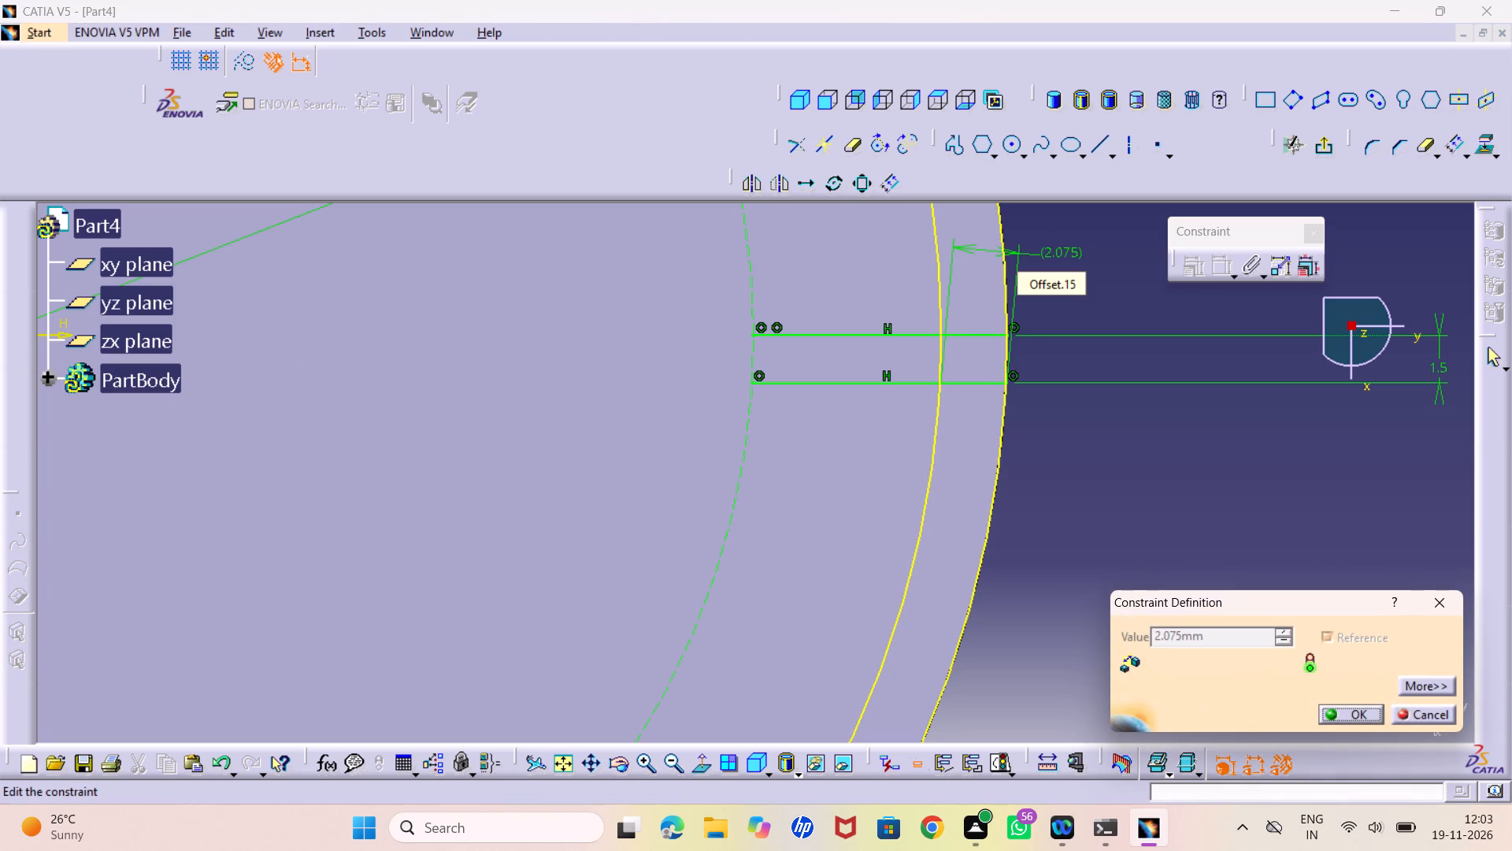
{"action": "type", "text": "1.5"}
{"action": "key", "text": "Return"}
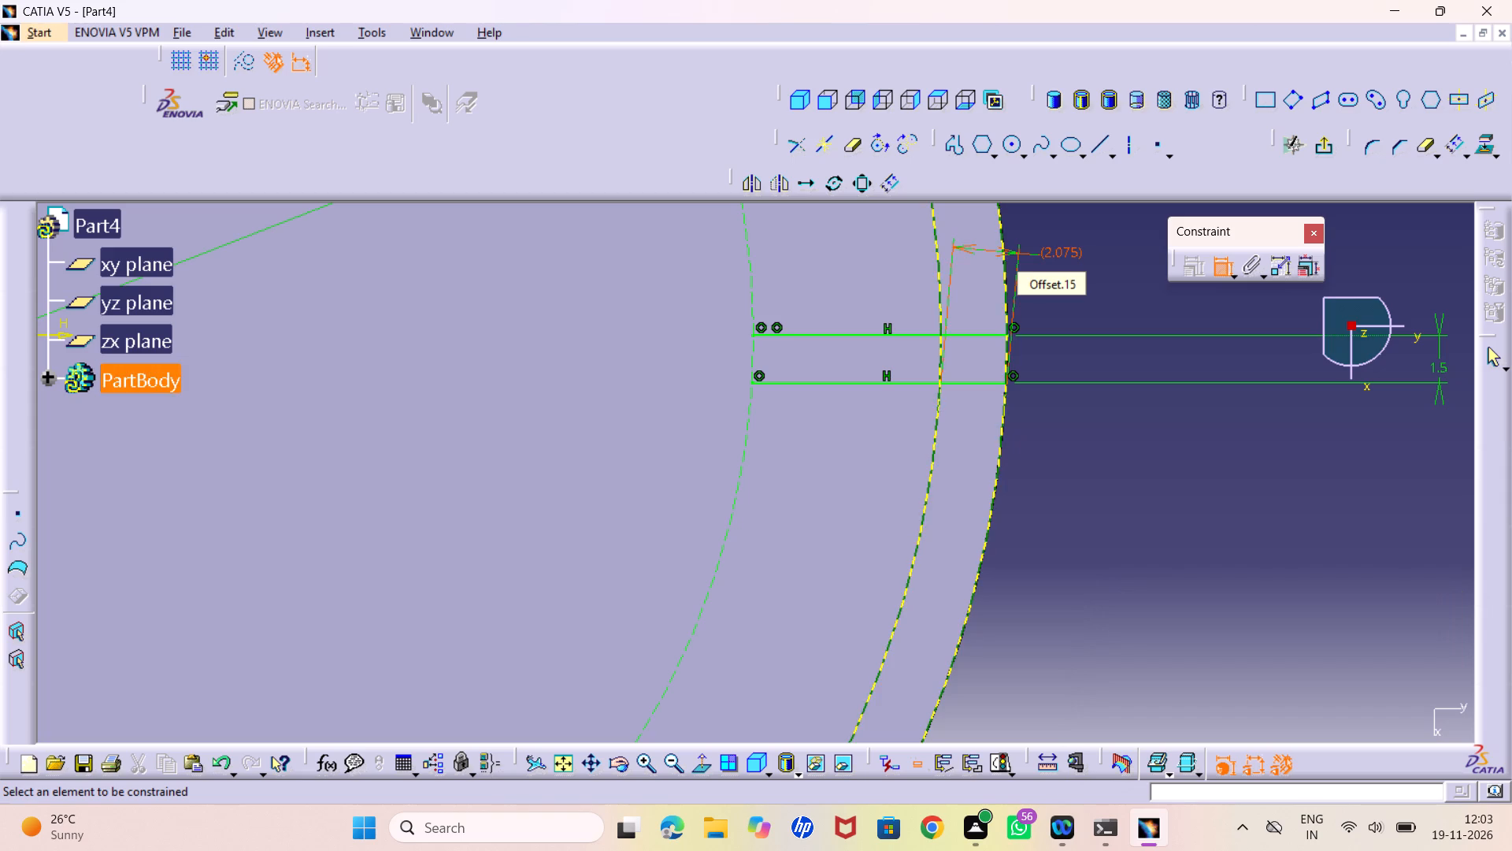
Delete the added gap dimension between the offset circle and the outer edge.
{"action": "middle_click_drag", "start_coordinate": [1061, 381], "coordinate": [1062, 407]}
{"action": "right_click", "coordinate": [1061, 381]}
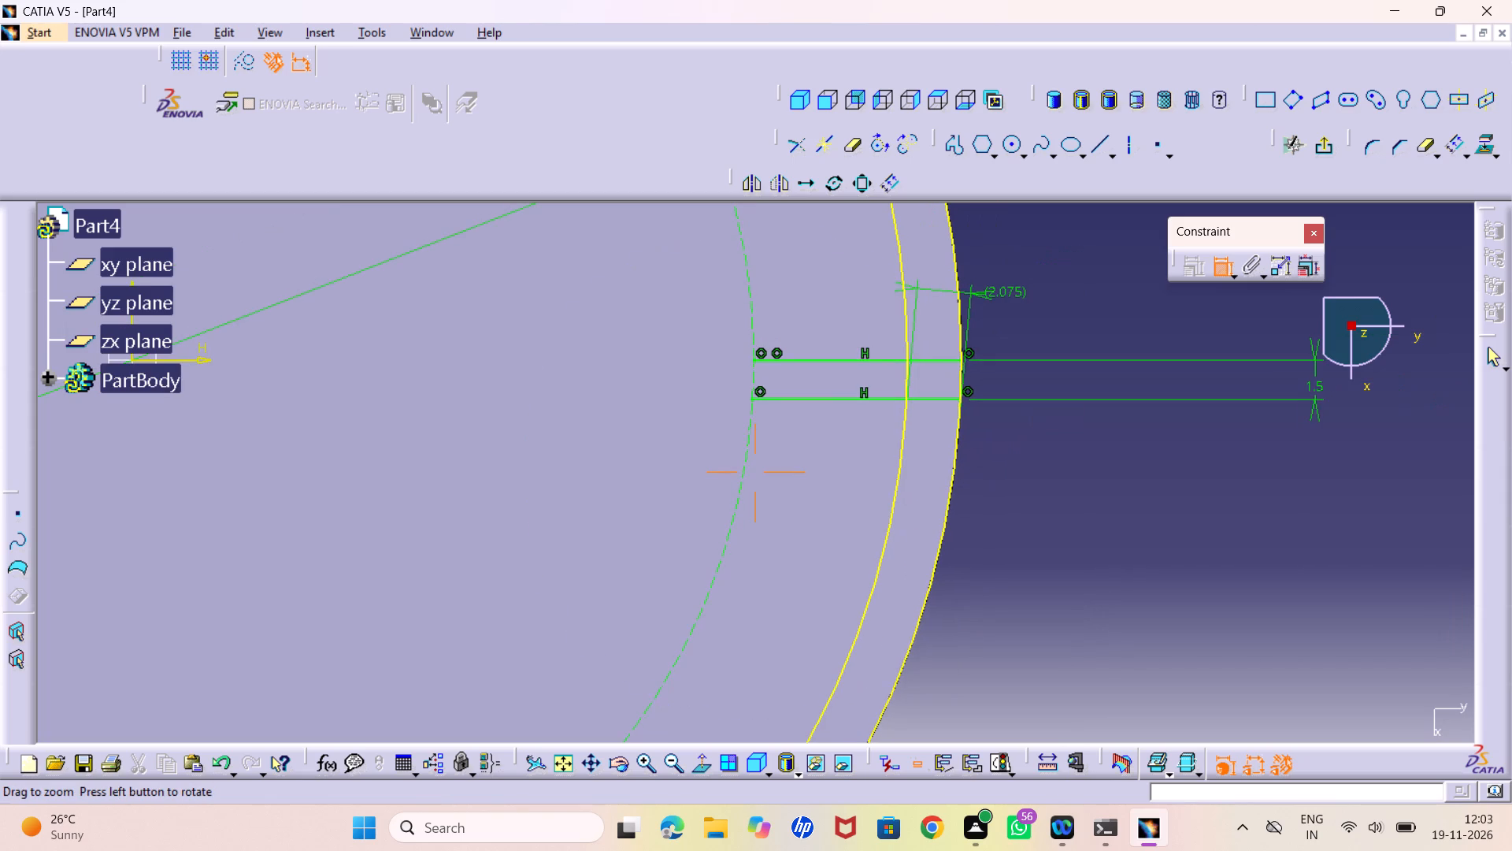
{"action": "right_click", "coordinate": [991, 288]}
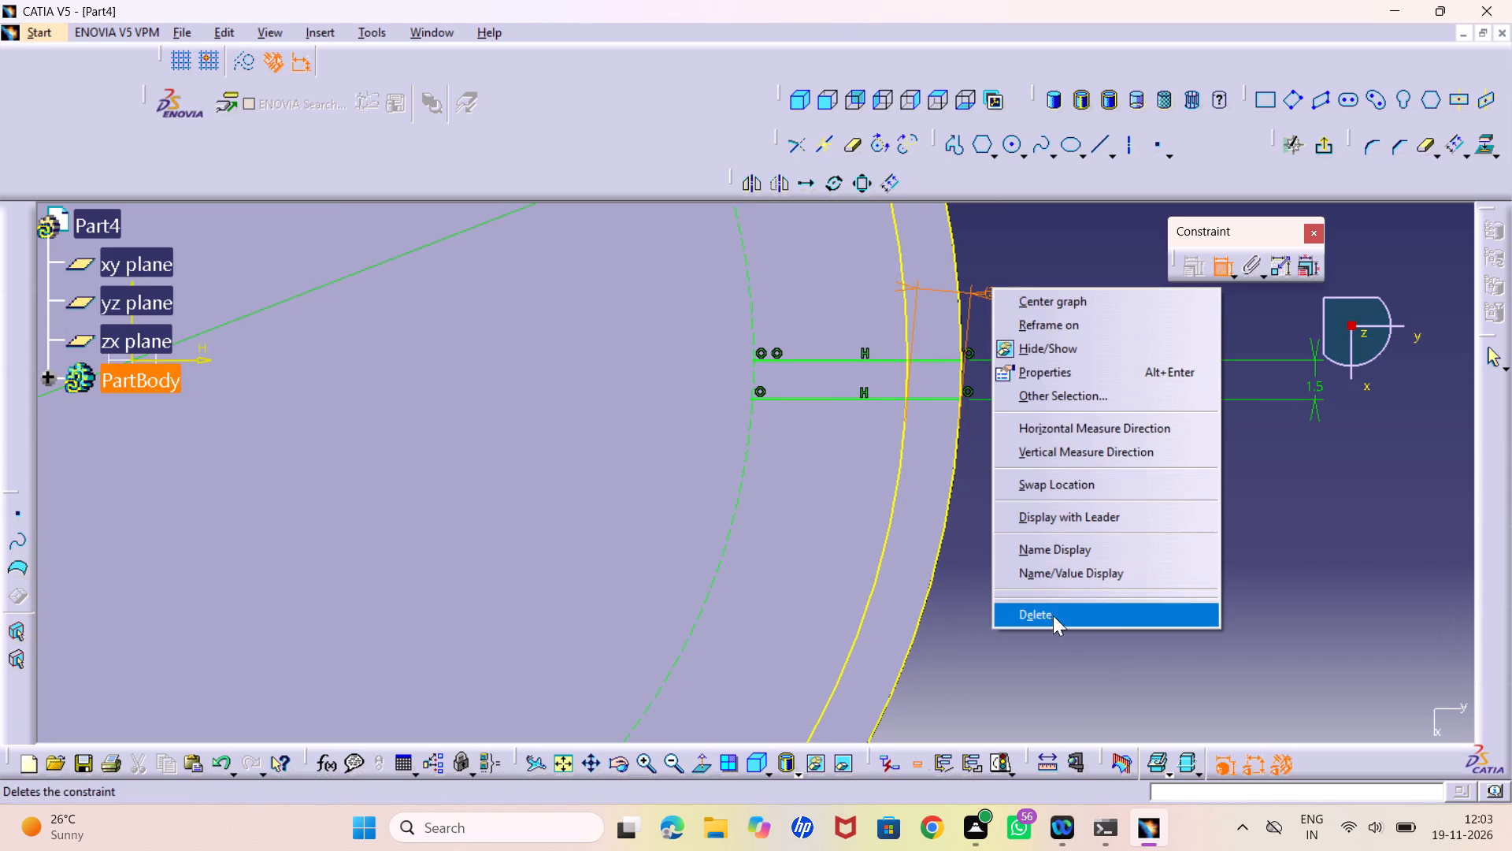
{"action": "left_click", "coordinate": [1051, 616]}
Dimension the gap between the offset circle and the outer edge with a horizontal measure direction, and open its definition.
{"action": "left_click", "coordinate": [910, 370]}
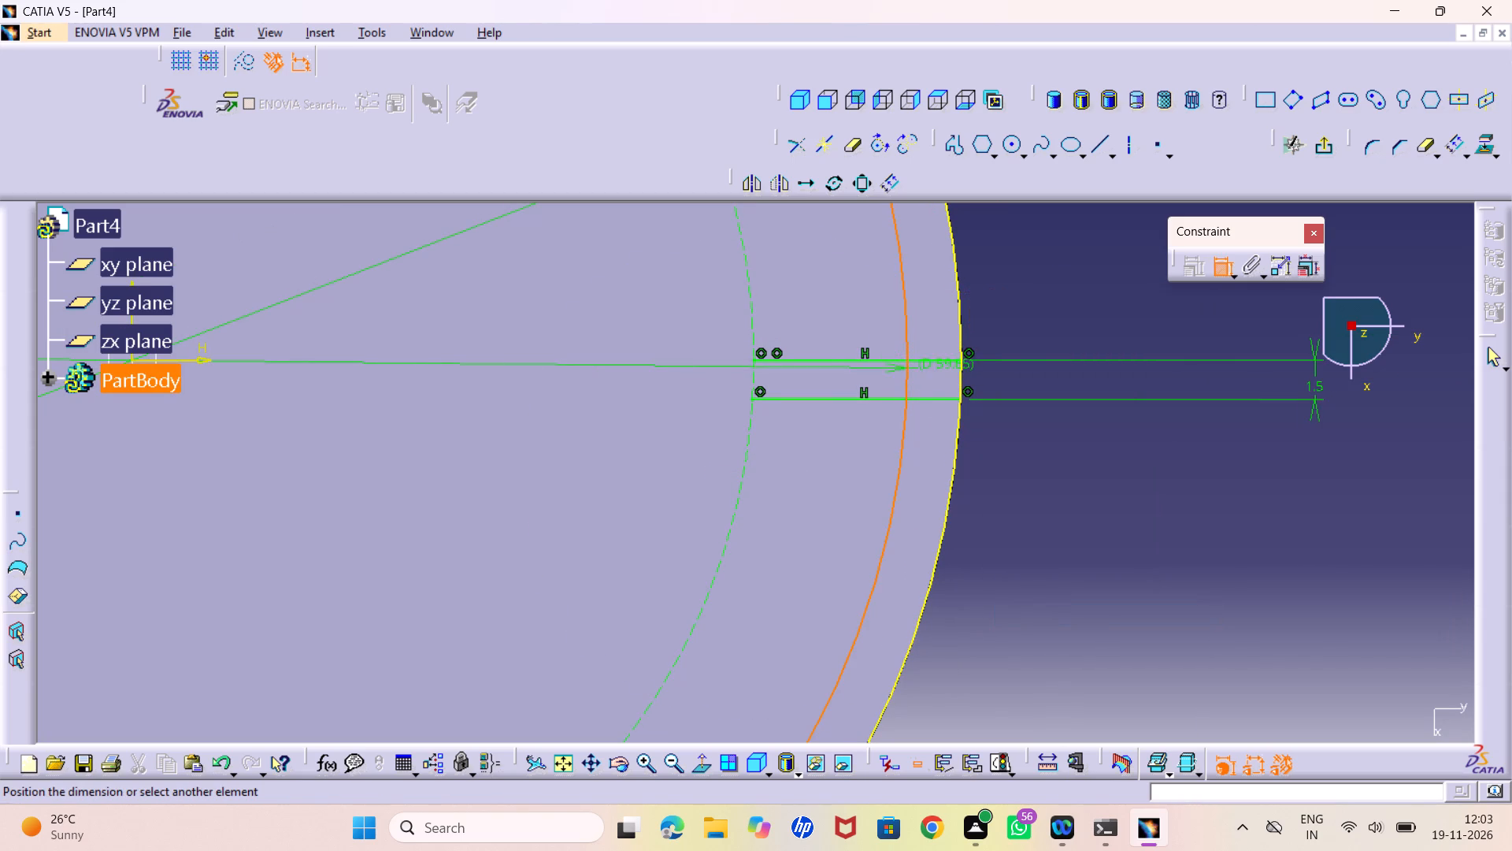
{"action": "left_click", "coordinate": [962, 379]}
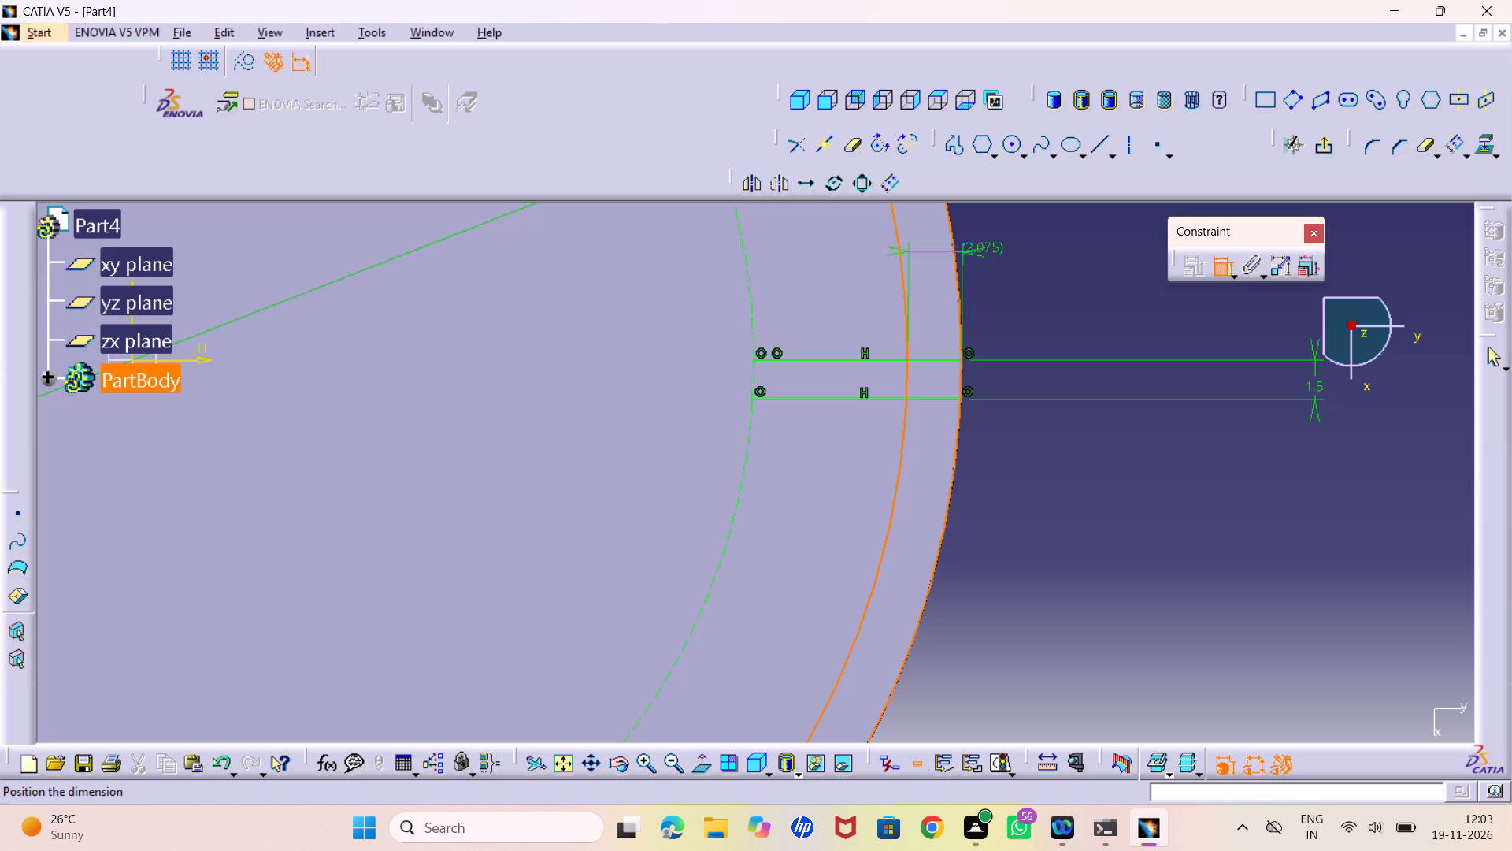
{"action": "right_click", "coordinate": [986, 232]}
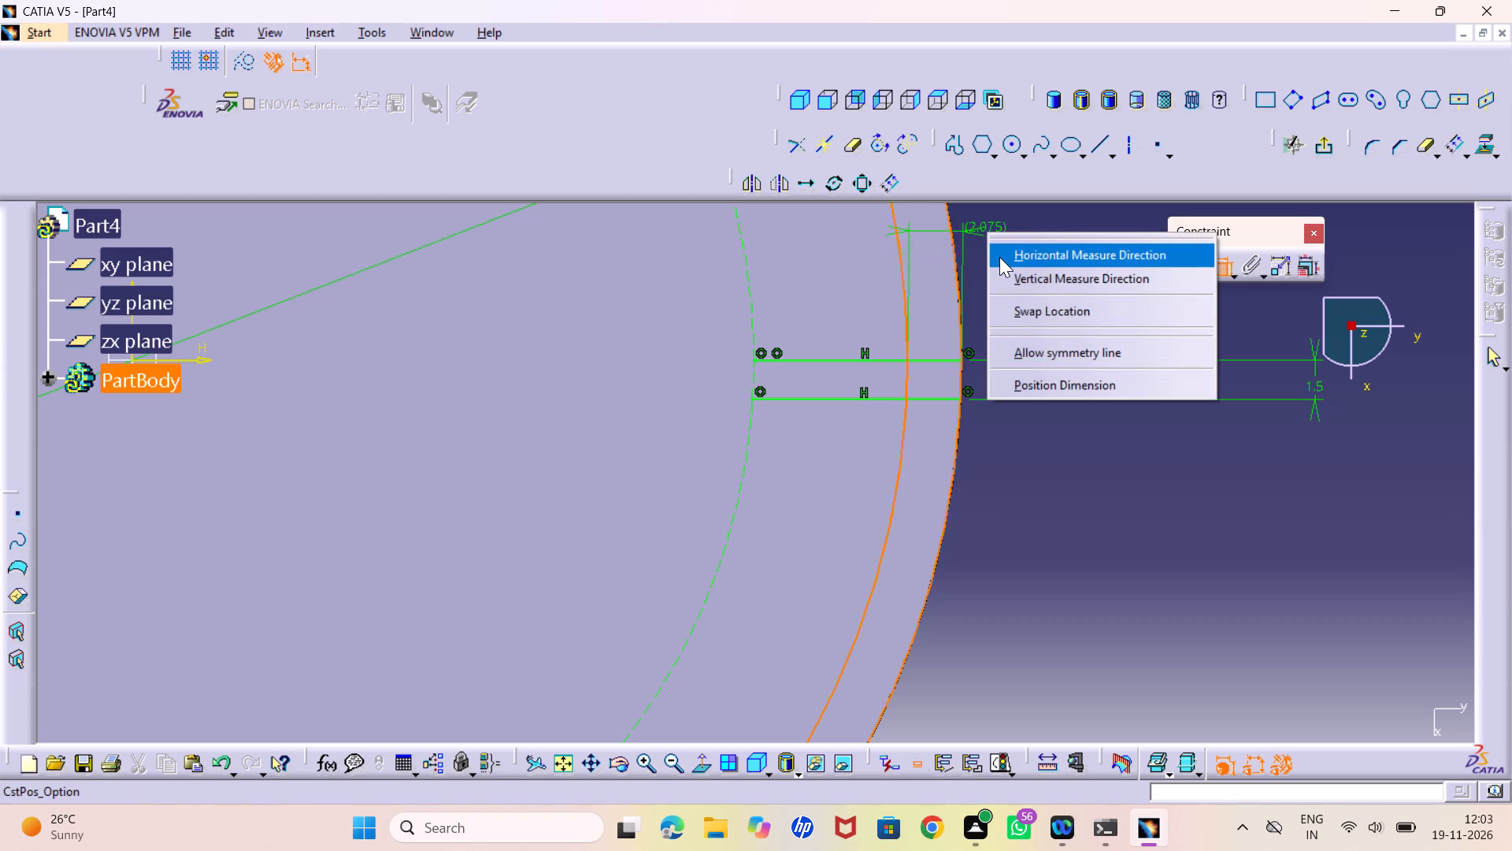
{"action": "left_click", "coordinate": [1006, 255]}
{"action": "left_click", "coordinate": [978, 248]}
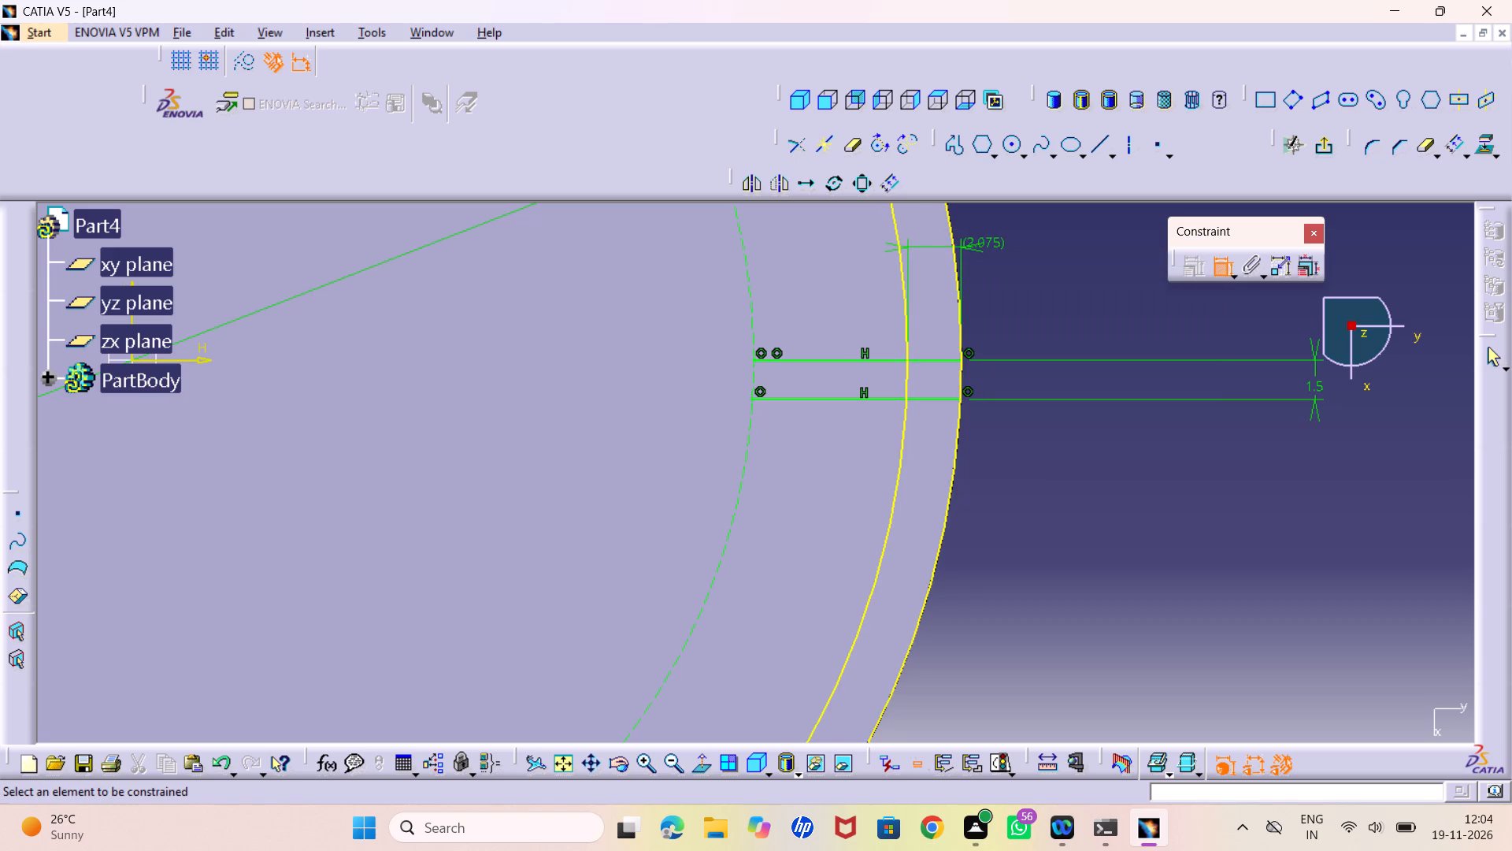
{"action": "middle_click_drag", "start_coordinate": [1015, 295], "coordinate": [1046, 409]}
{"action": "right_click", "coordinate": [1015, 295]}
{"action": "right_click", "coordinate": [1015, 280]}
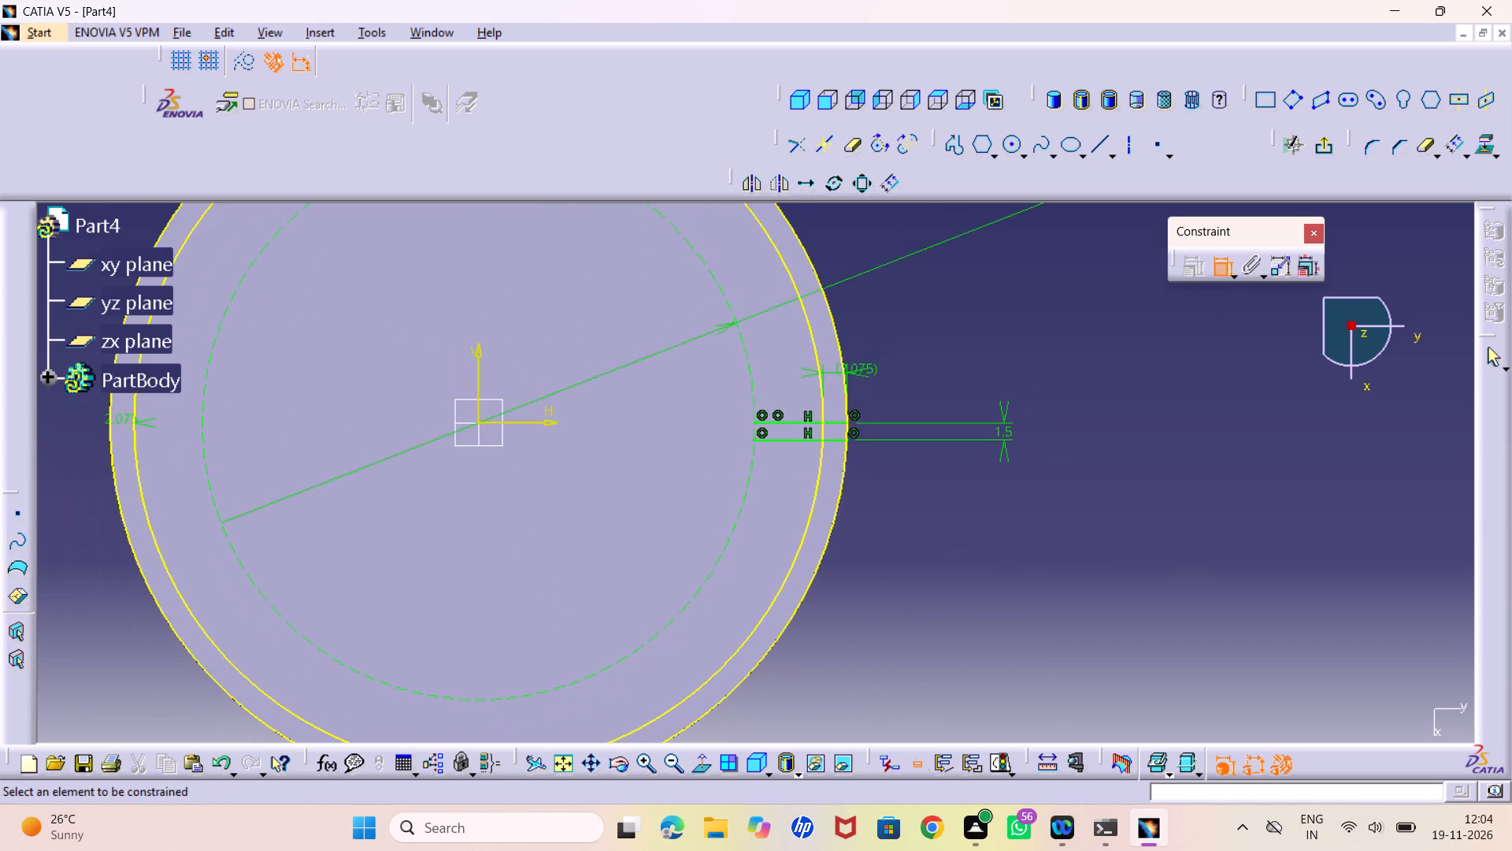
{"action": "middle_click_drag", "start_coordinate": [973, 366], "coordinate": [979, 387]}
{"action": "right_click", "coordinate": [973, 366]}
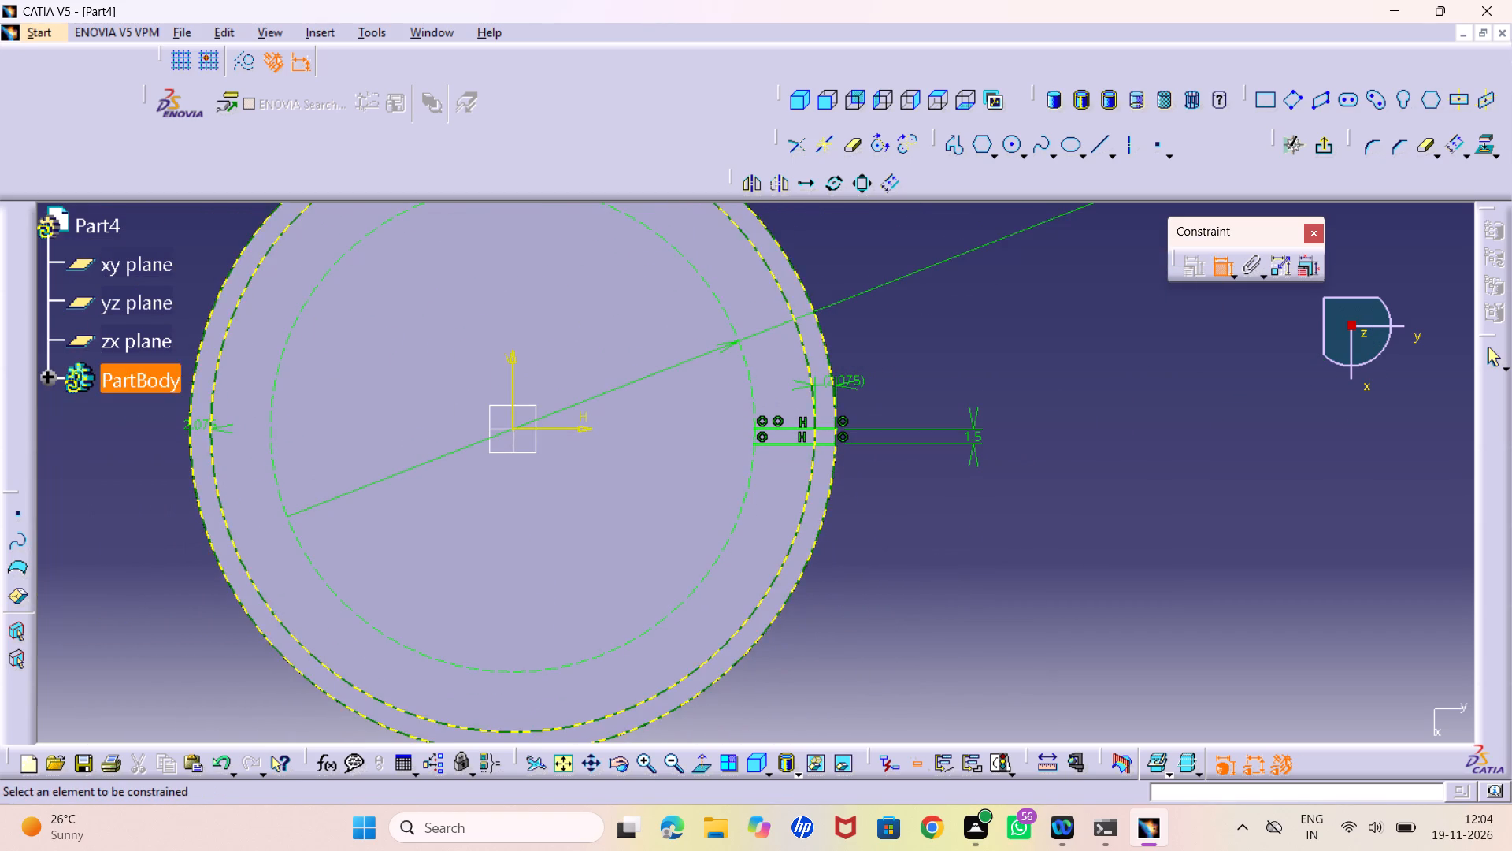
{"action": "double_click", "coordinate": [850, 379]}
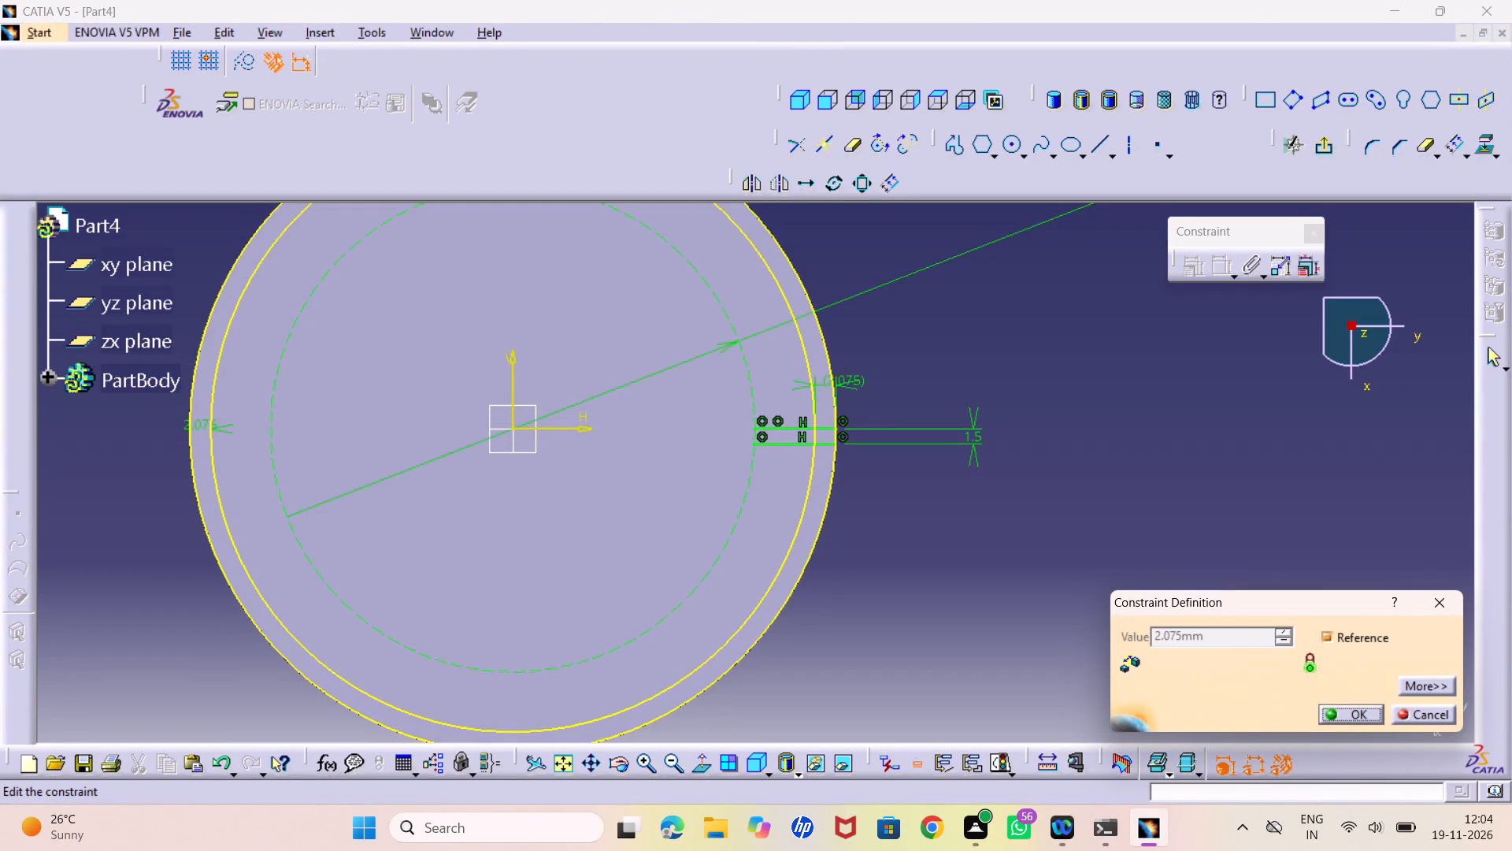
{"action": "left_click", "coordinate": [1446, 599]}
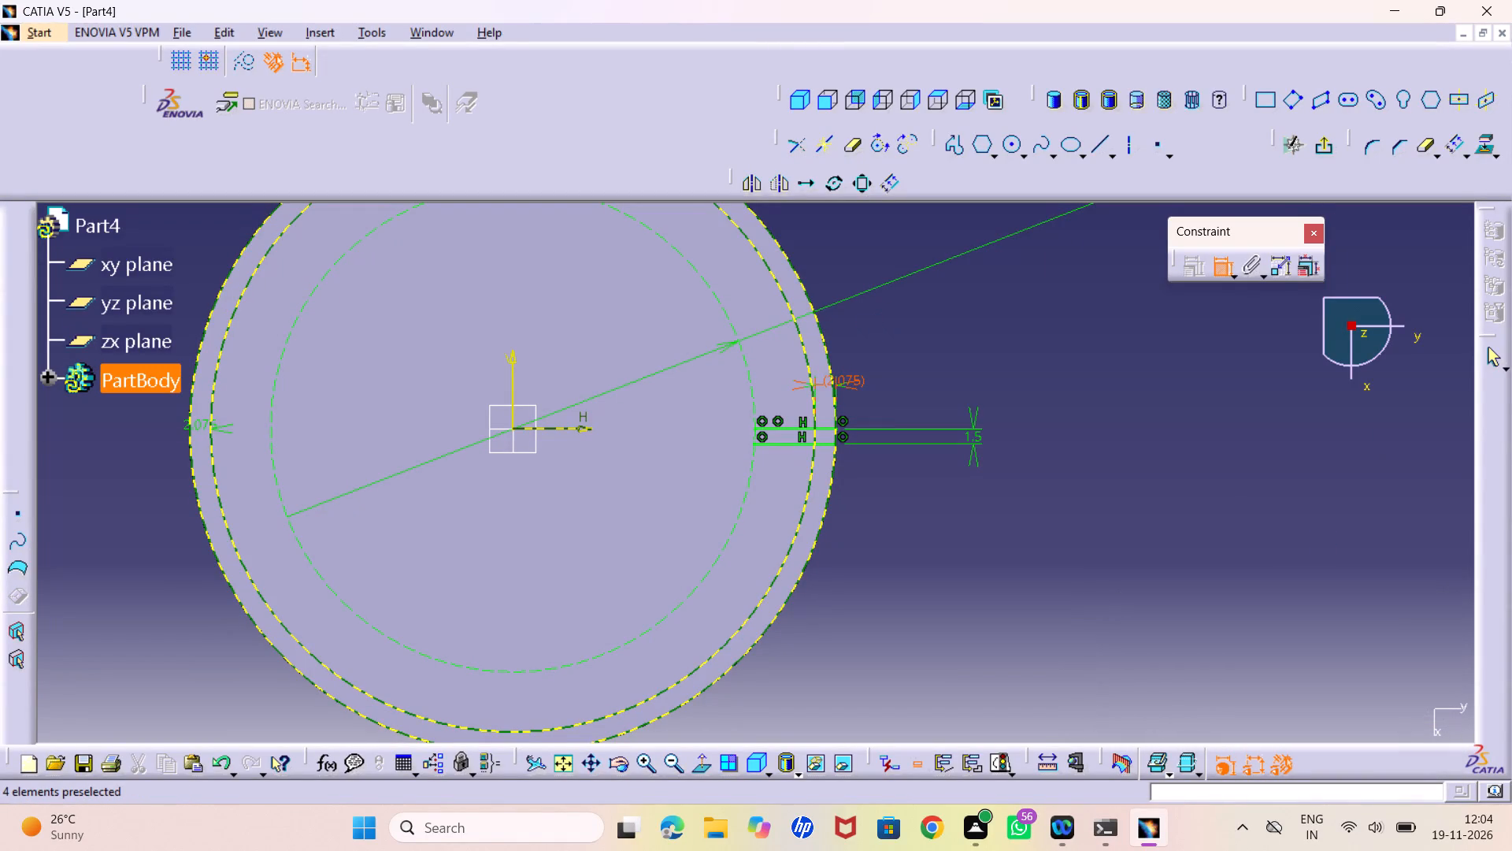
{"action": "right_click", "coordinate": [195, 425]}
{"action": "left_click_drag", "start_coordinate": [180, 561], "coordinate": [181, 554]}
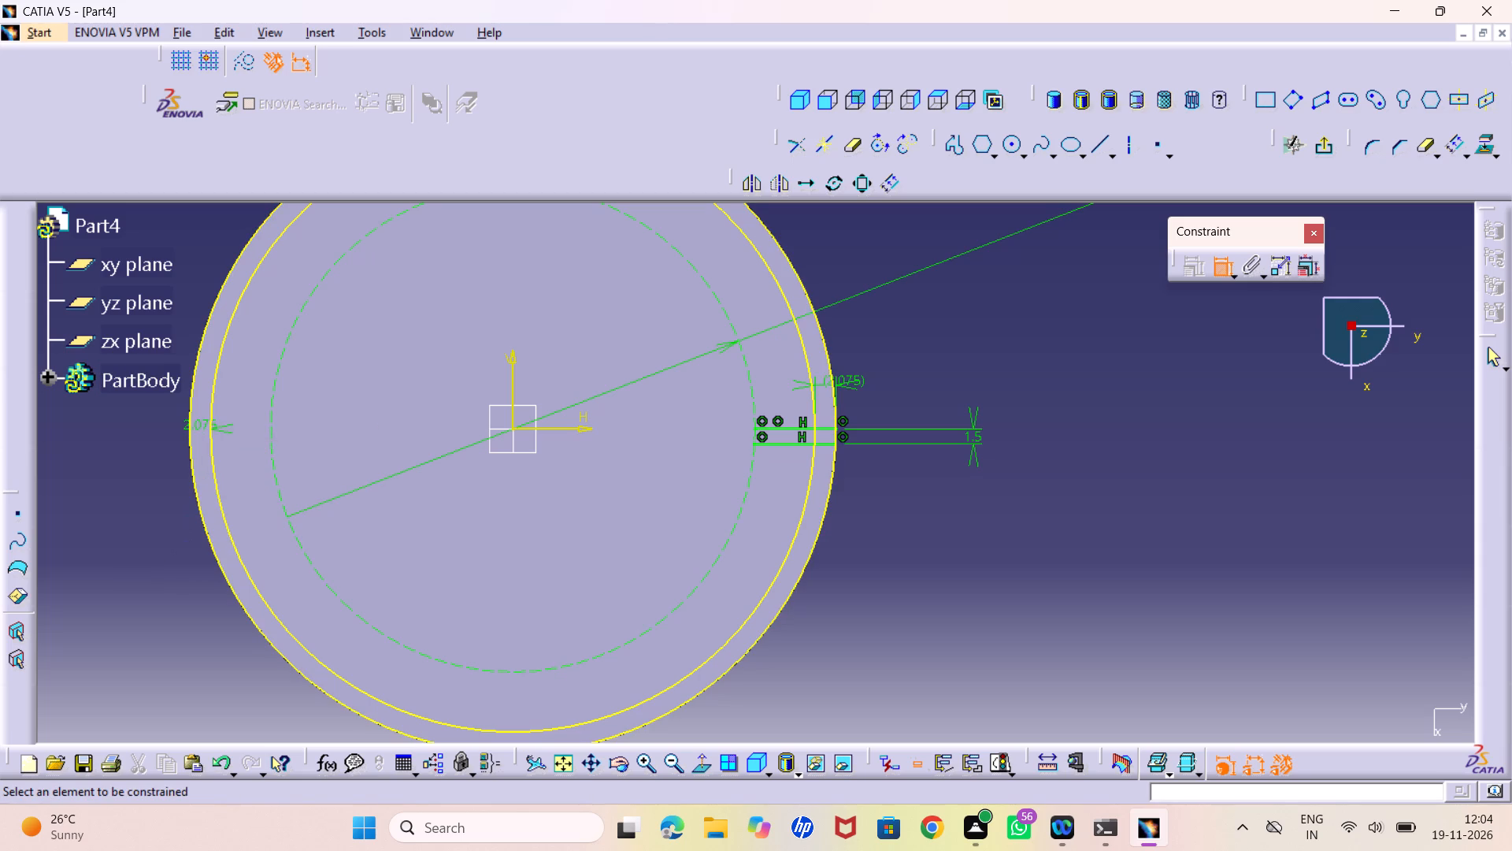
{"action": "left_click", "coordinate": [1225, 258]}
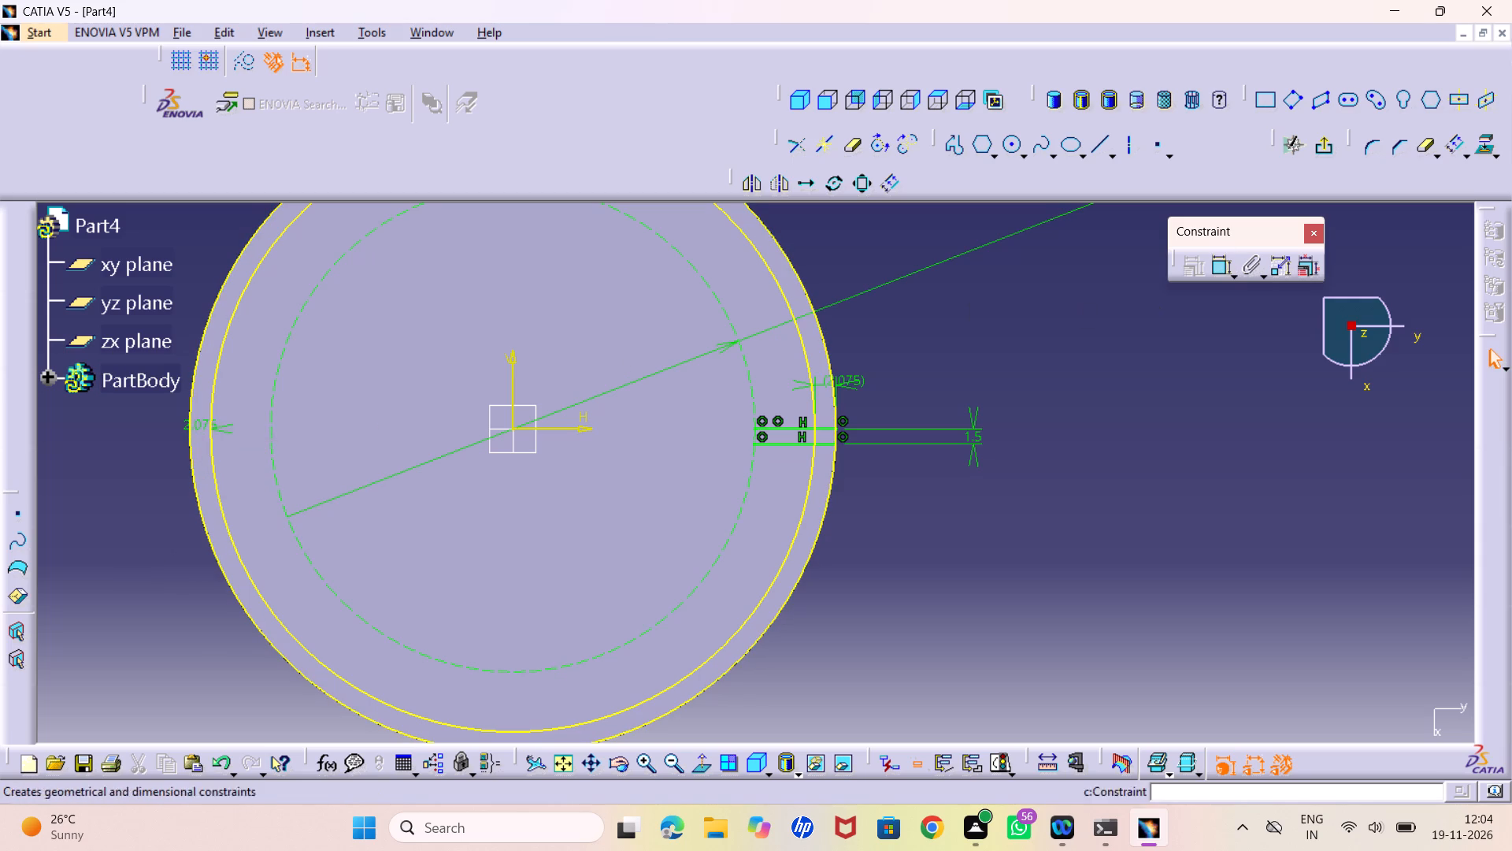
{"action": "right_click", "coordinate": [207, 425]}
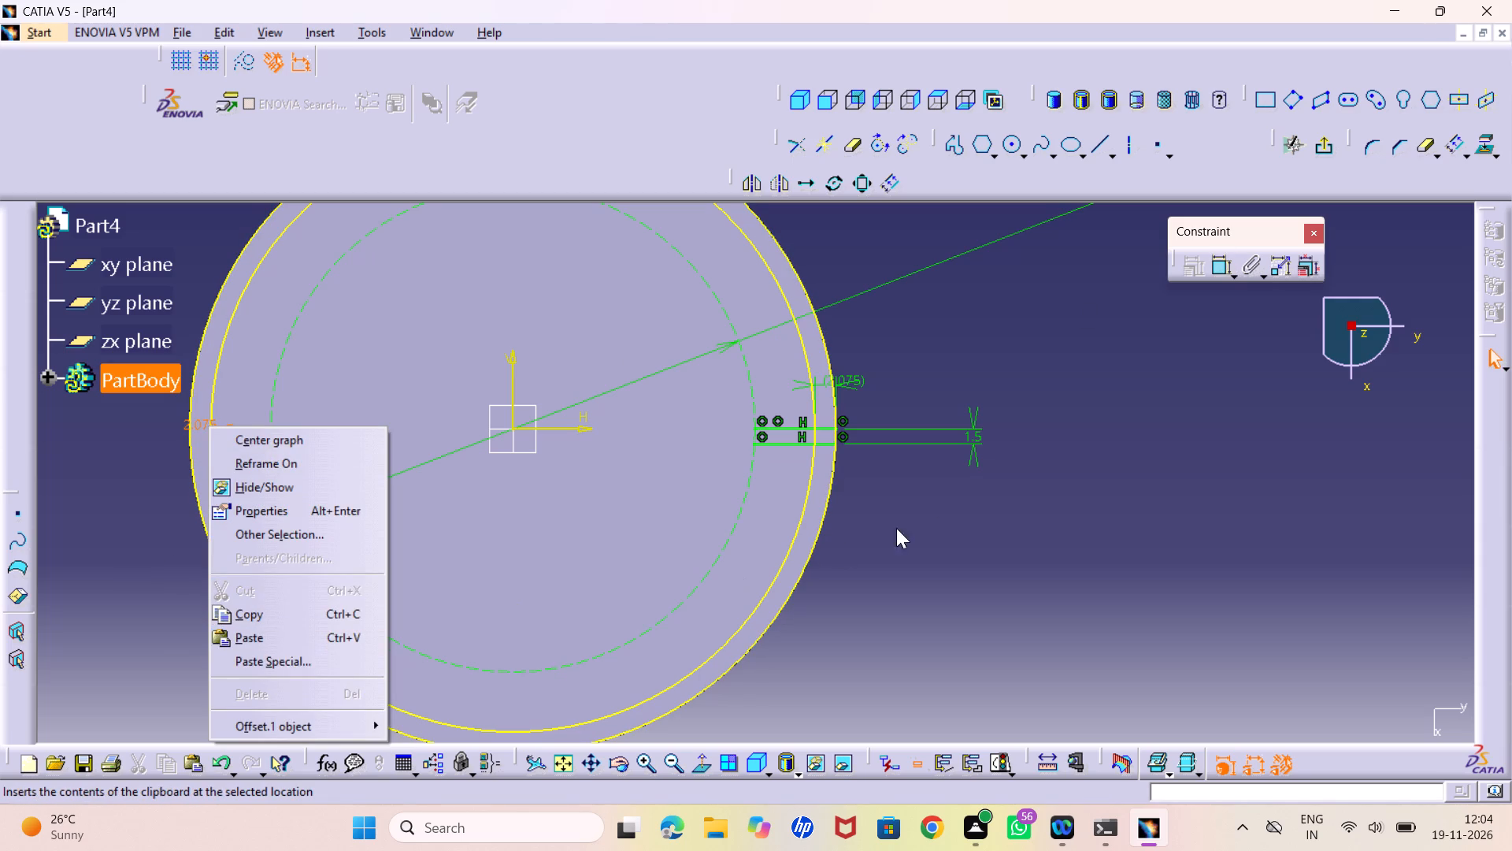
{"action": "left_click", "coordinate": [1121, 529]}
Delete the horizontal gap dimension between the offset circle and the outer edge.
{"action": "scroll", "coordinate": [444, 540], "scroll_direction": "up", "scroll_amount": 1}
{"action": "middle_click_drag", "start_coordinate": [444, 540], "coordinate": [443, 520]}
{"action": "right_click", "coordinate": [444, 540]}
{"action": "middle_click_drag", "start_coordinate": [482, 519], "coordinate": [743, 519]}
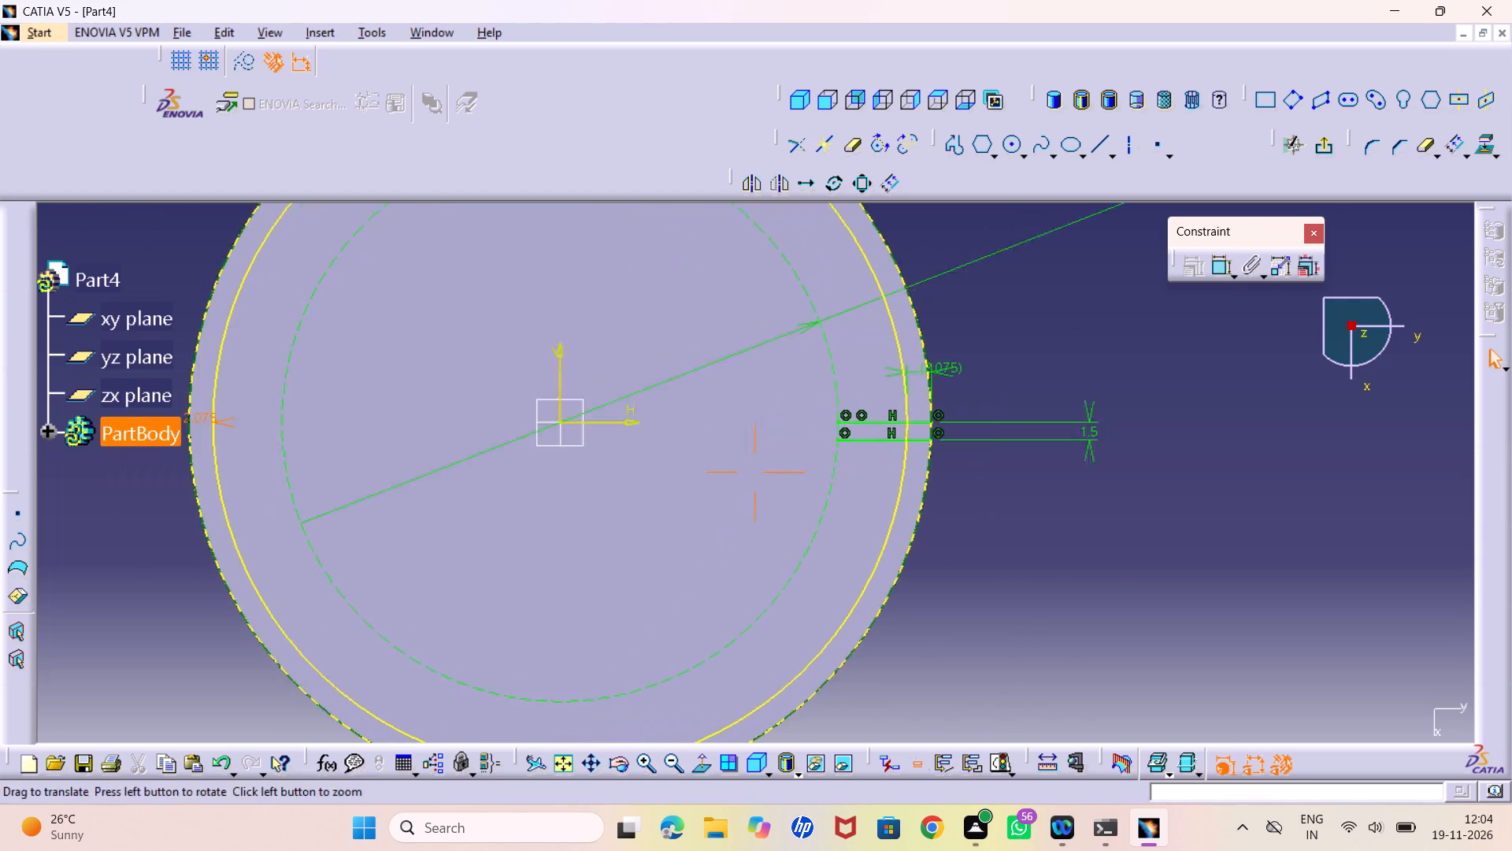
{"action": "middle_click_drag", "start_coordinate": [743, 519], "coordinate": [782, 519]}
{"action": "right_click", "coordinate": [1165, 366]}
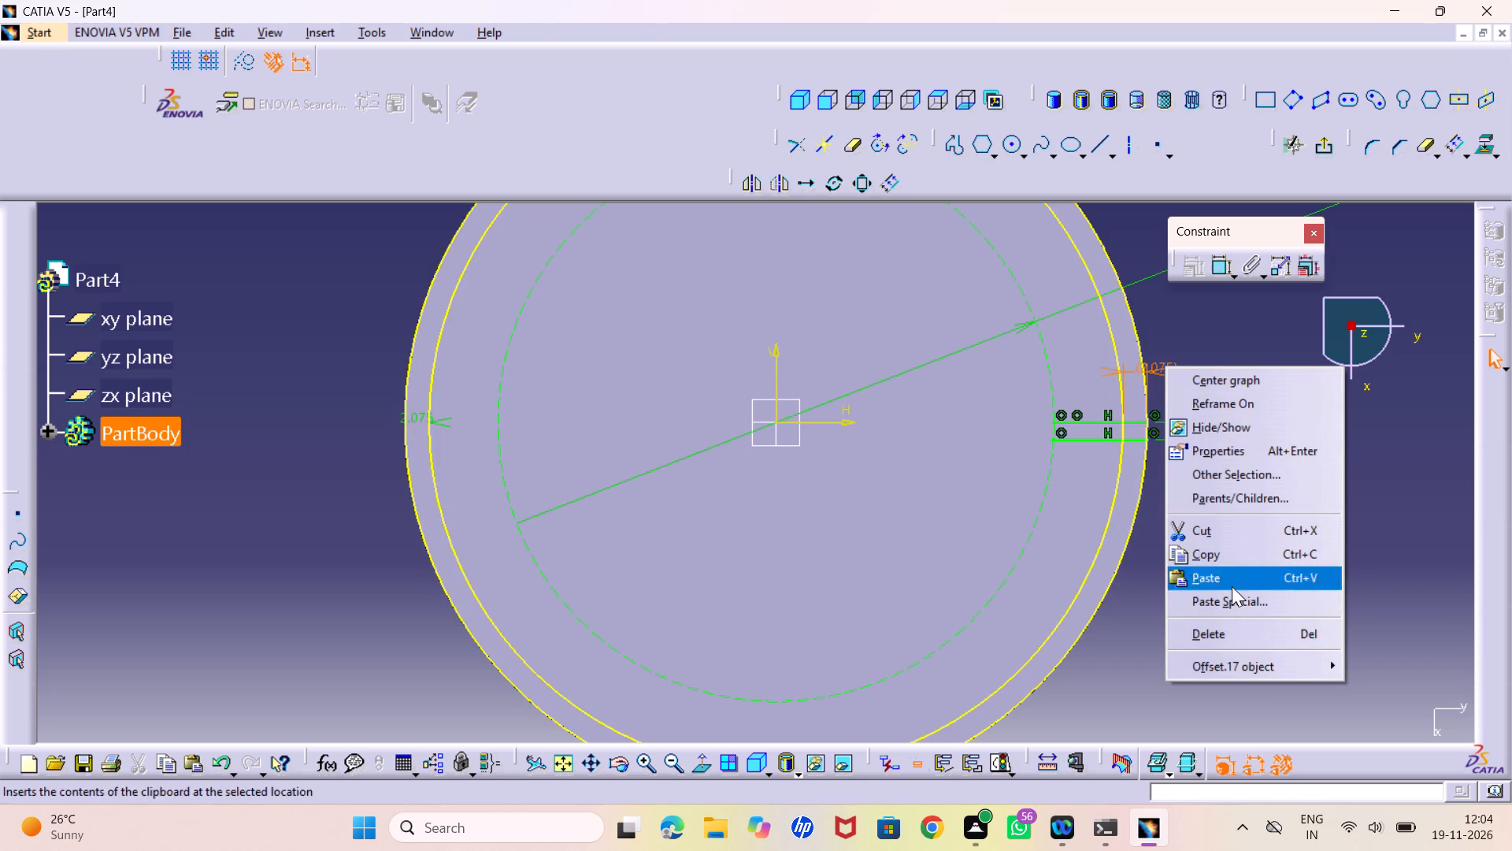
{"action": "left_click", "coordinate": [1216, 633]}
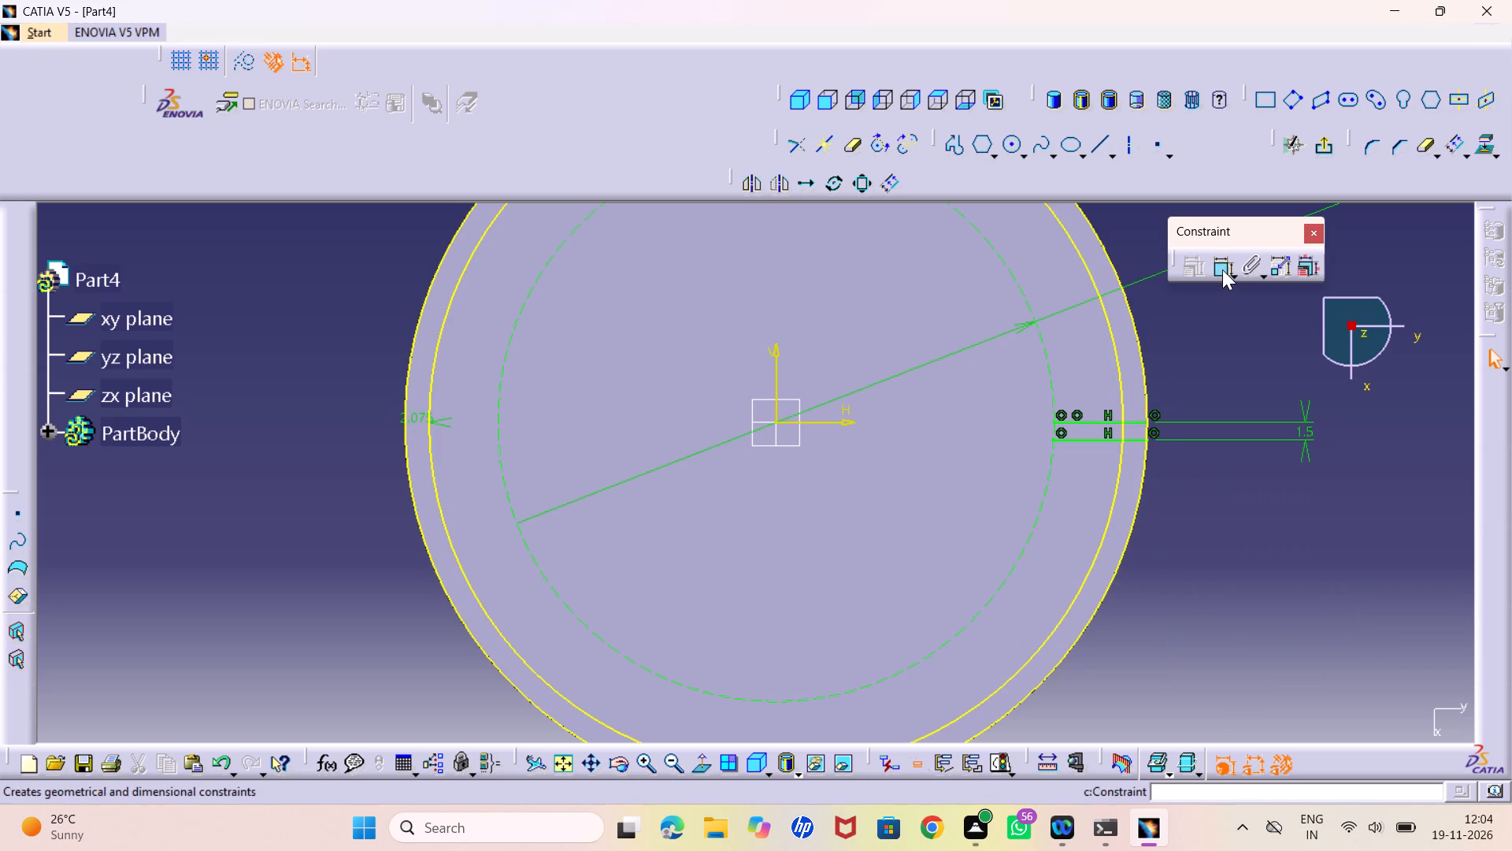
Set the offset circle's own offset dimension to 2.5 mm.
{"action": "double_click", "coordinate": [1222, 269]}
{"action": "double_click", "coordinate": [413, 420]}
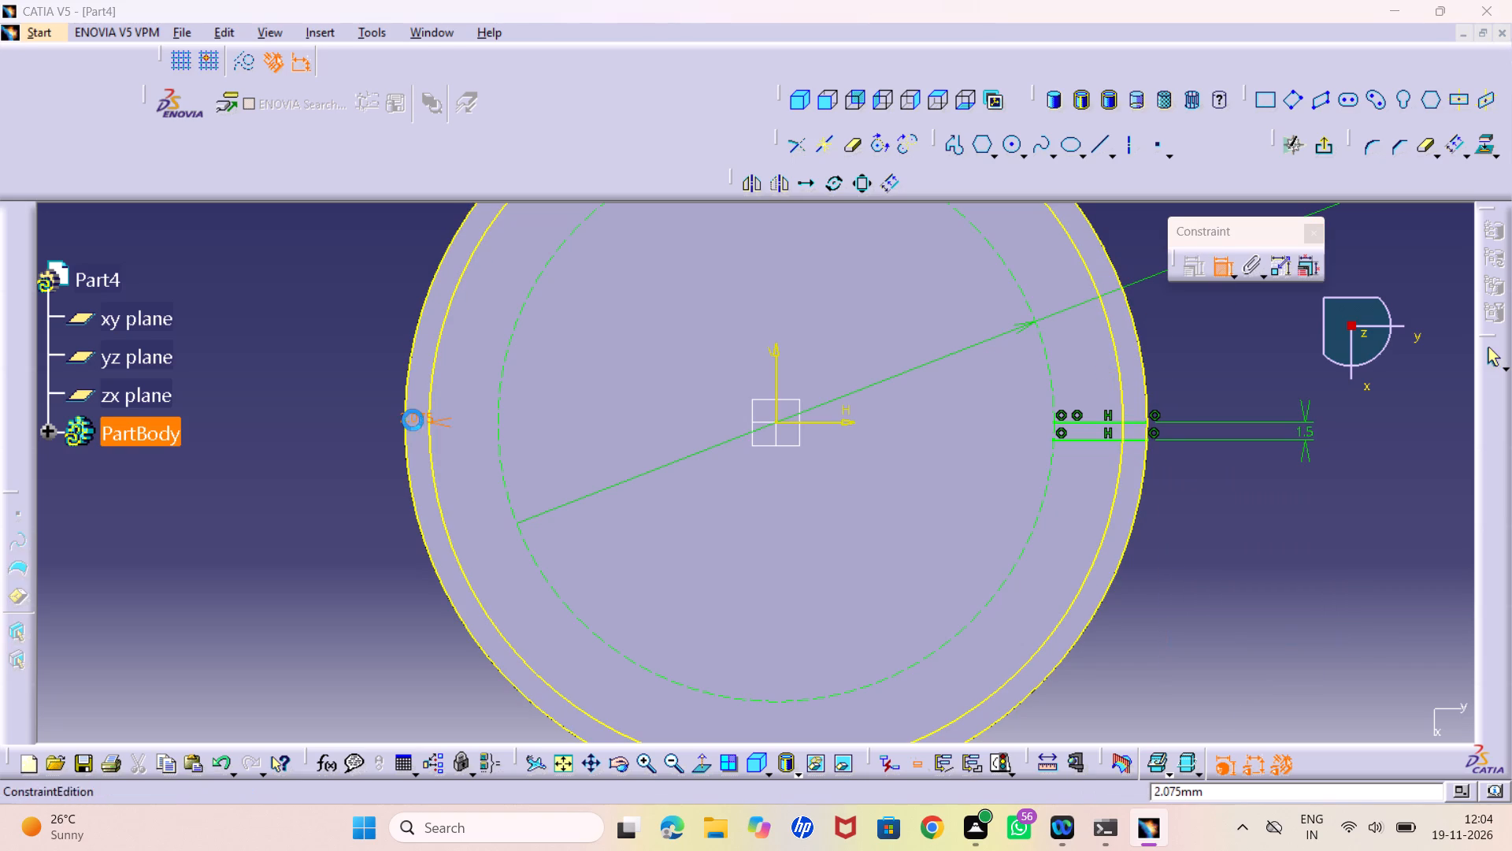
{"action": "type", "text": "2.5"}
{"action": "key", "text": "Return"}
{"action": "double_click", "coordinate": [413, 420]}
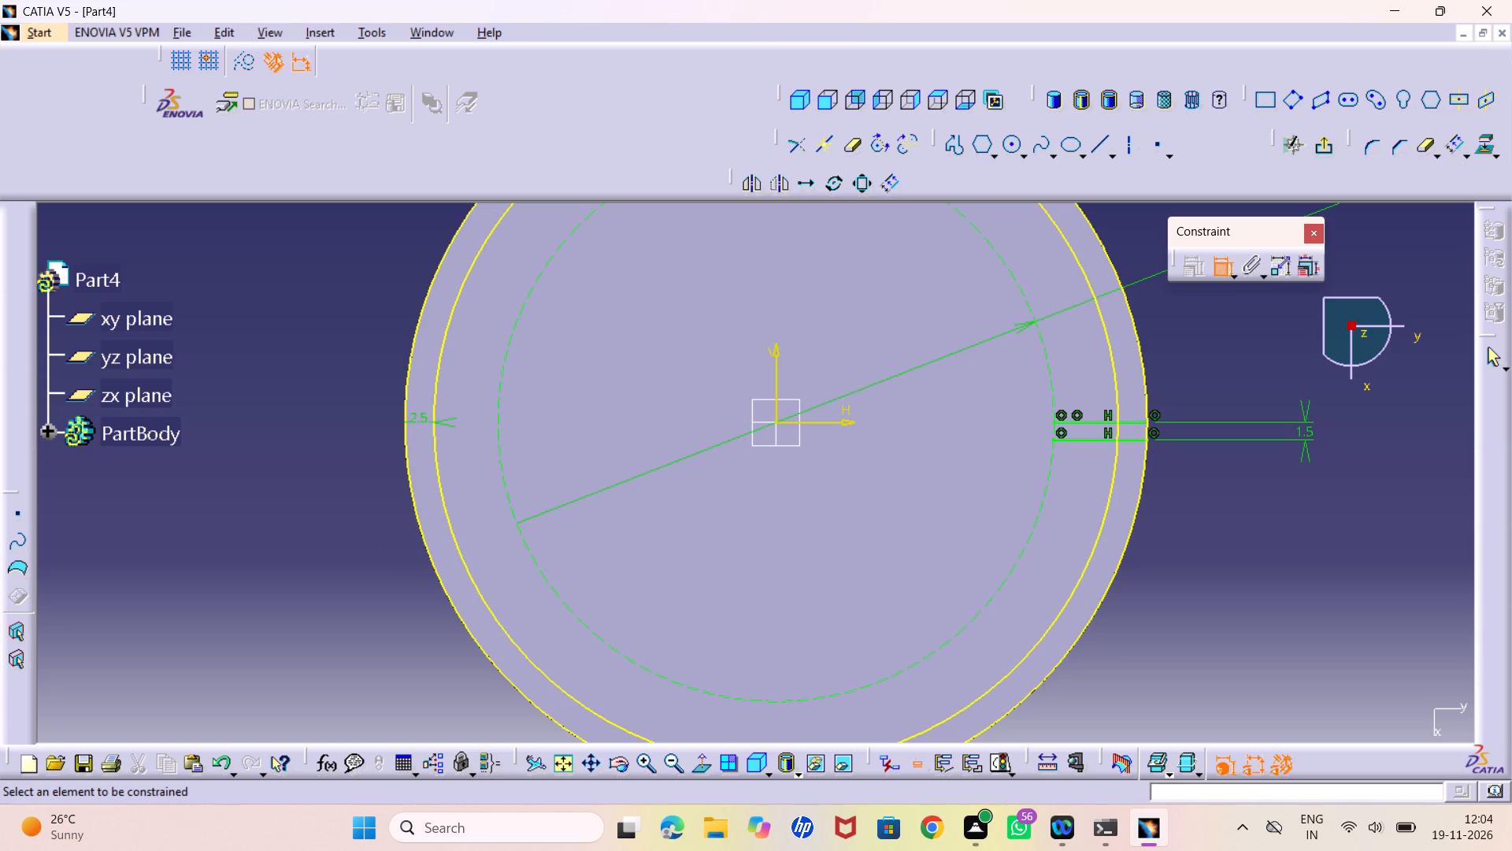
Set the offset circle's offset dimension from the outer edge to 1.5 mm.
{"action": "double_click", "coordinate": [417, 421]}
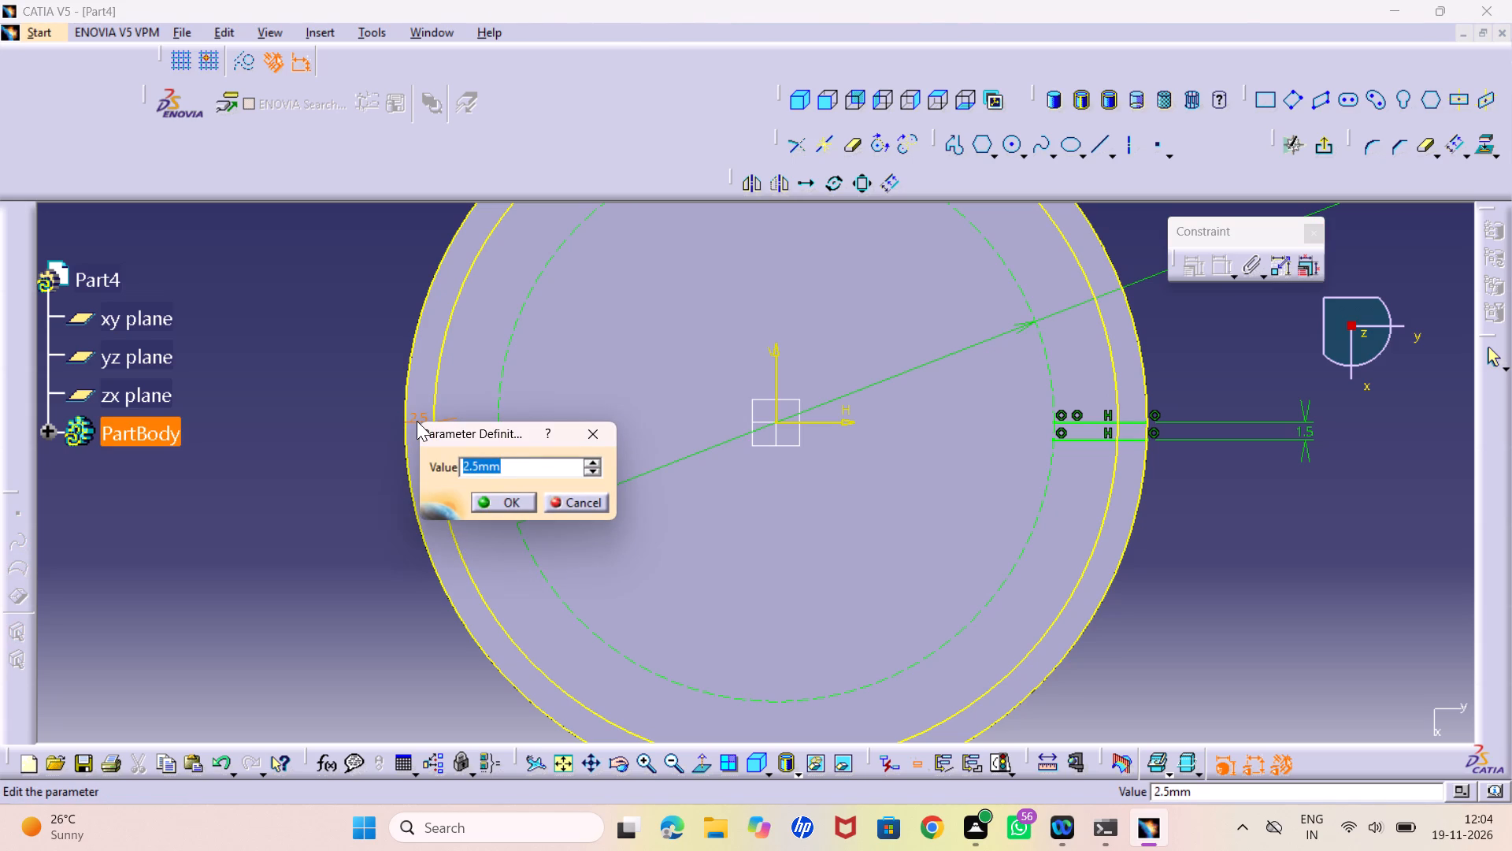
{"action": "type", "text": "1.5"}
{"action": "key", "text": "Return"}
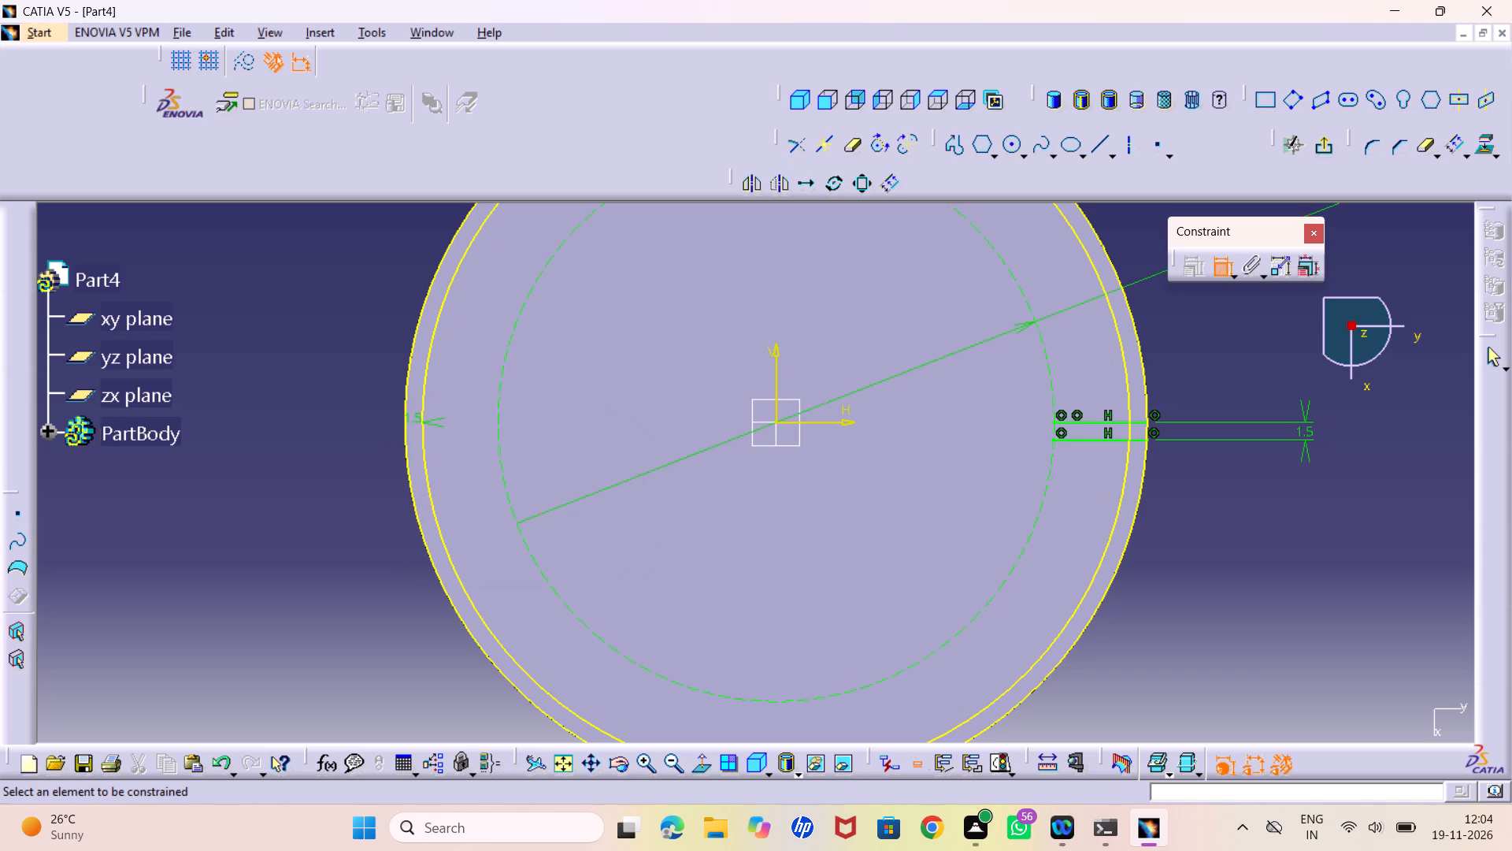
Draw a vertical axis about 8.2 mm long, running downward from the inner end of the upper radial line.
{"action": "middle_click_drag", "start_coordinate": [1102, 484], "coordinate": [868, 358]}
{"action": "right_click", "coordinate": [877, 460]}
{"action": "middle_click_drag", "start_coordinate": [941, 403], "coordinate": [821, 390]}
{"action": "right_click", "coordinate": [821, 390]}
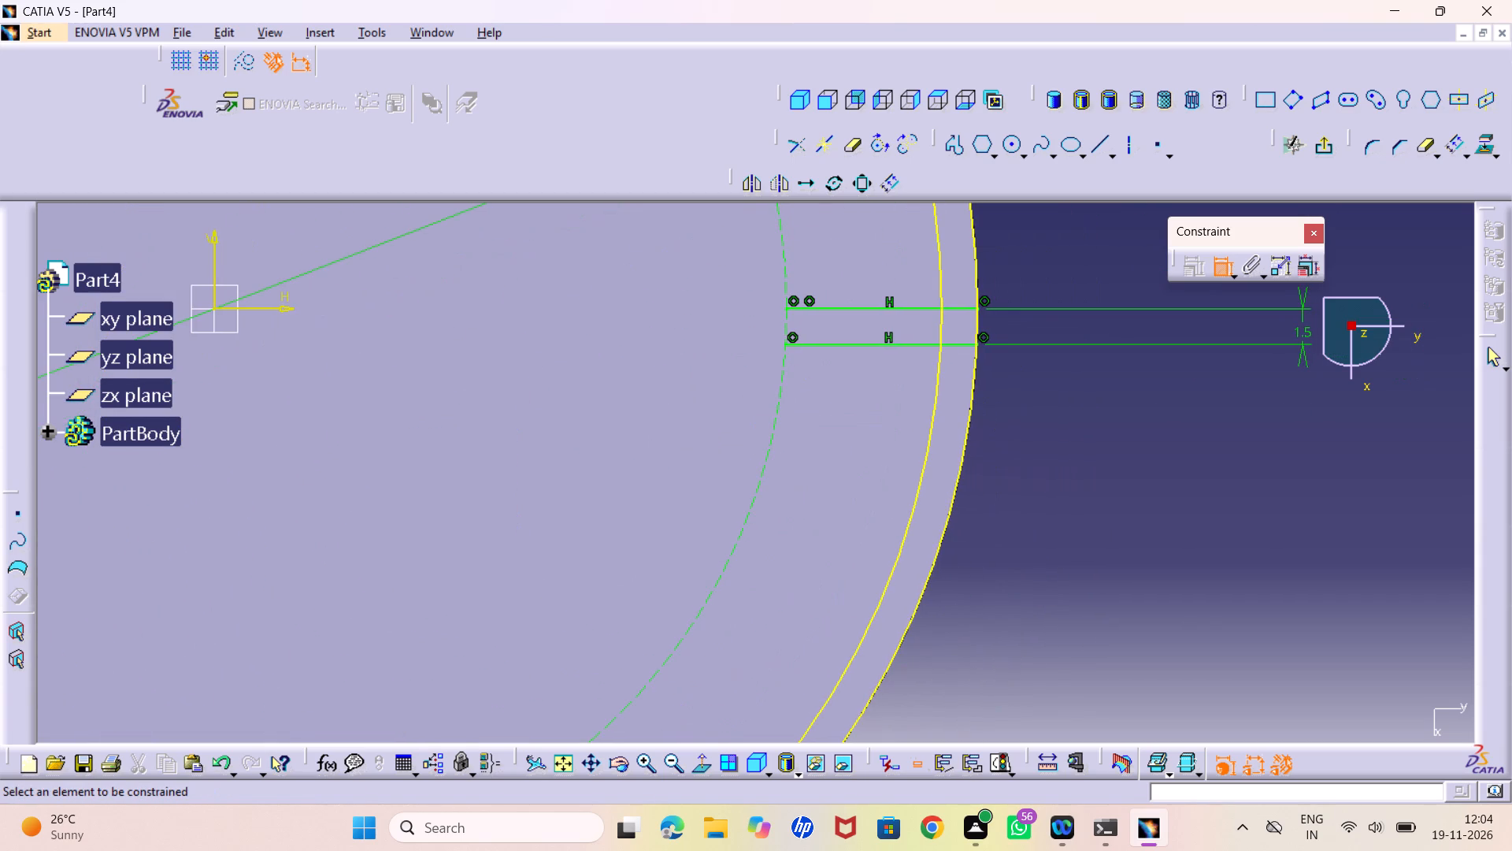
{"action": "middle_click_drag", "start_coordinate": [1043, 377], "coordinate": [1053, 349]}
{"action": "right_click", "coordinate": [1047, 340]}
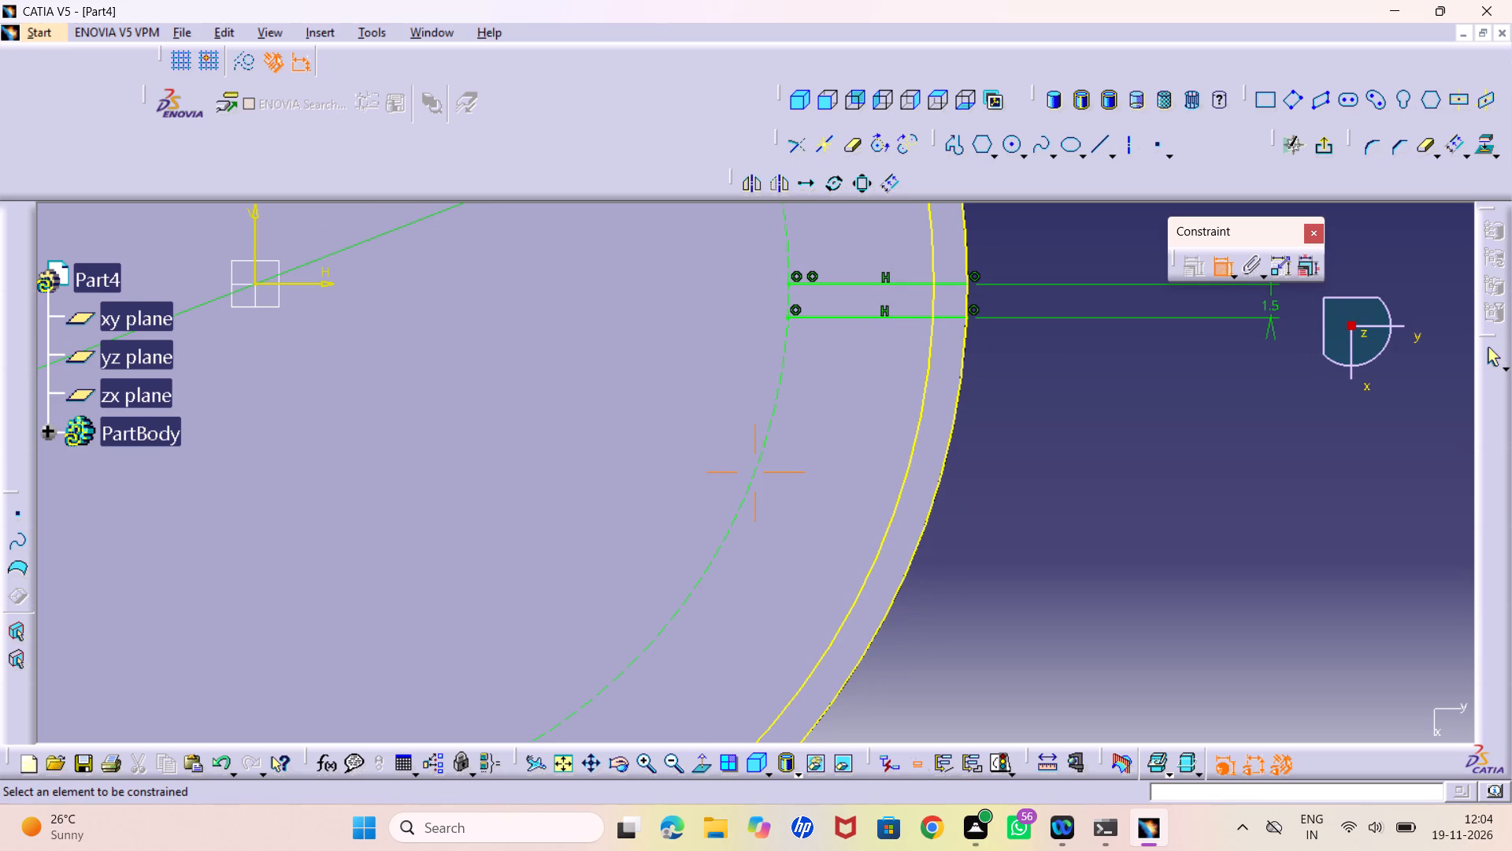
{"action": "left_click", "coordinate": [1133, 137]}
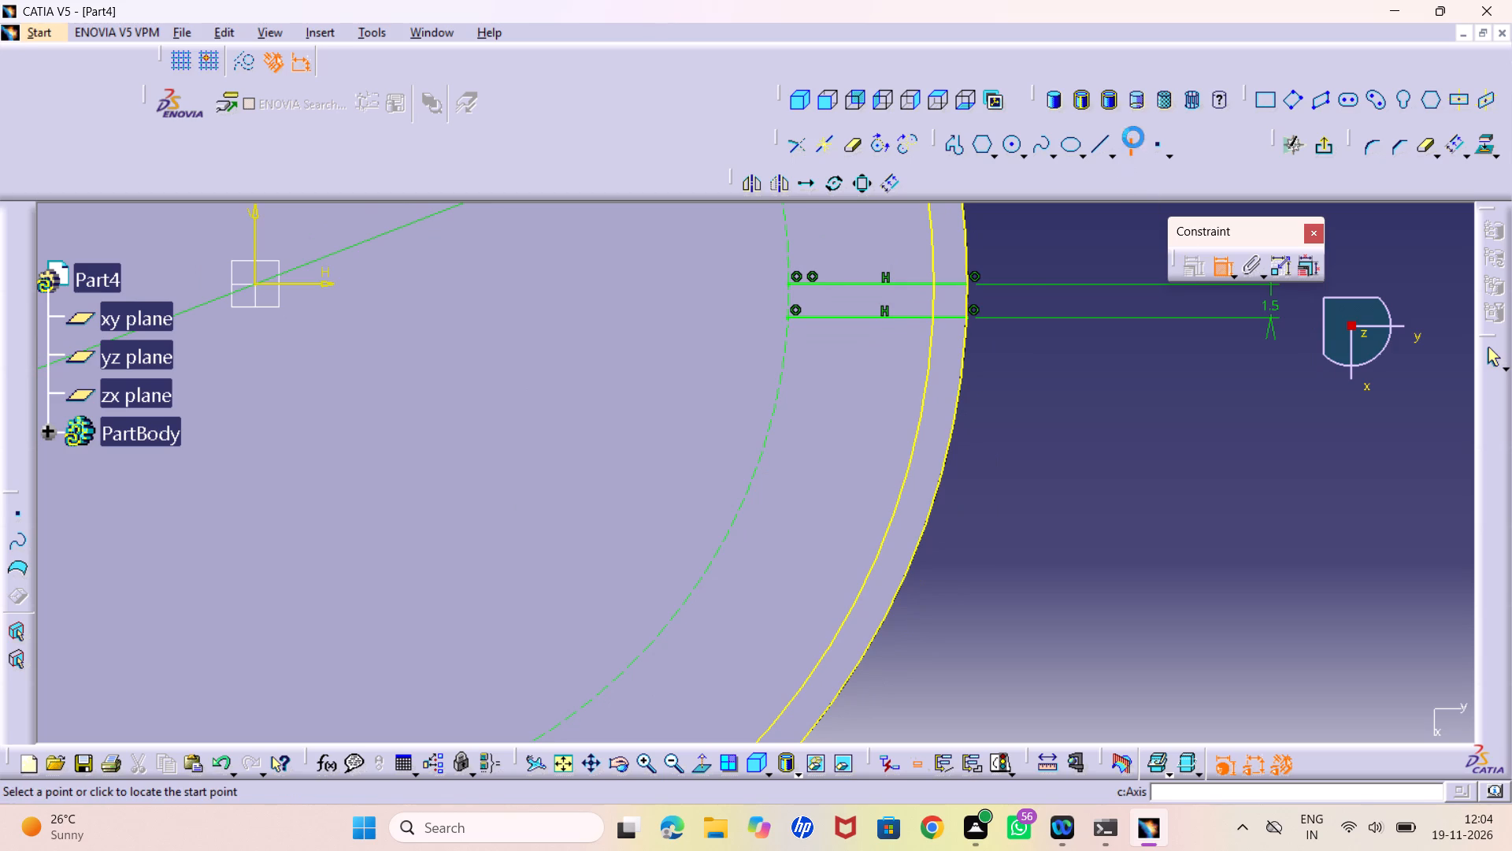
{"action": "left_click", "coordinate": [787, 284]}
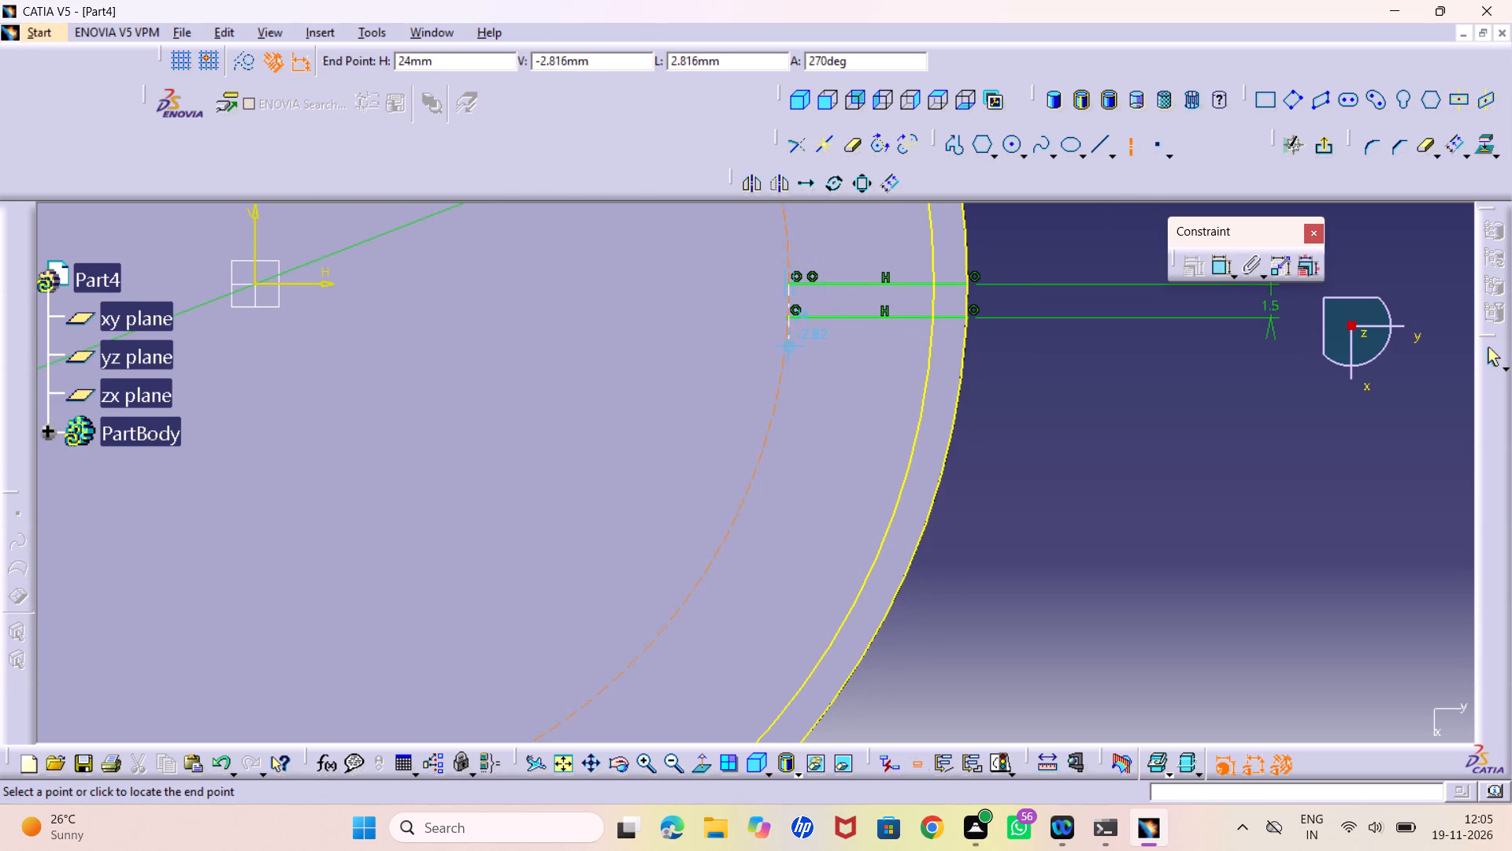
{"action": "left_click", "coordinate": [787, 467]}
{"action": "left_click", "coordinate": [1236, 410]}
Dimension the vertical axis's length and set it to 6.5 mm.
{"action": "double_click", "coordinate": [1227, 259]}
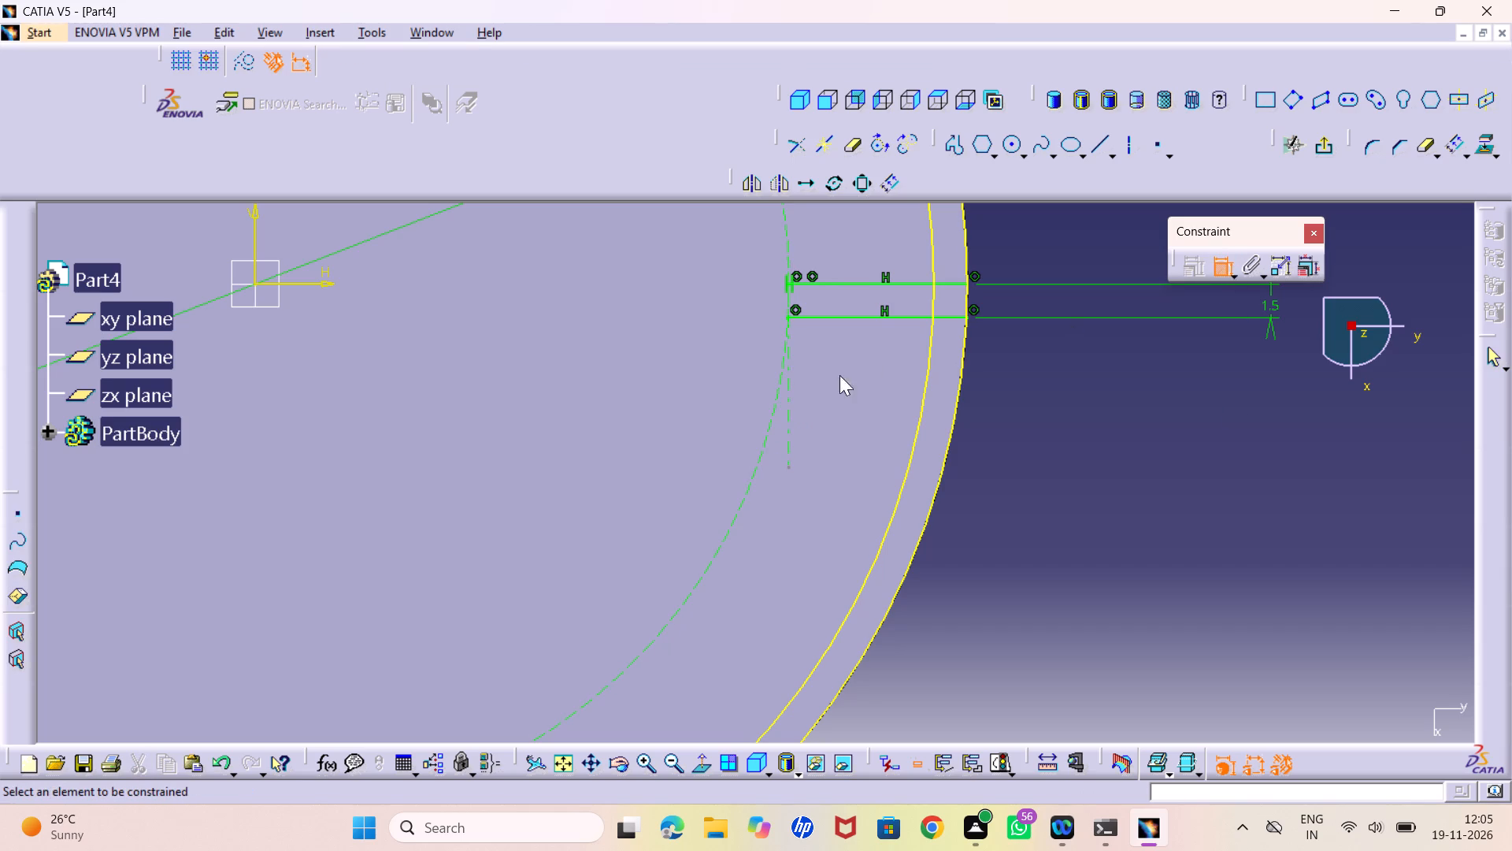
{"action": "left_click", "coordinate": [790, 398]}
{"action": "left_click", "coordinate": [1129, 397]}
{"action": "double_click", "coordinate": [1128, 393]}
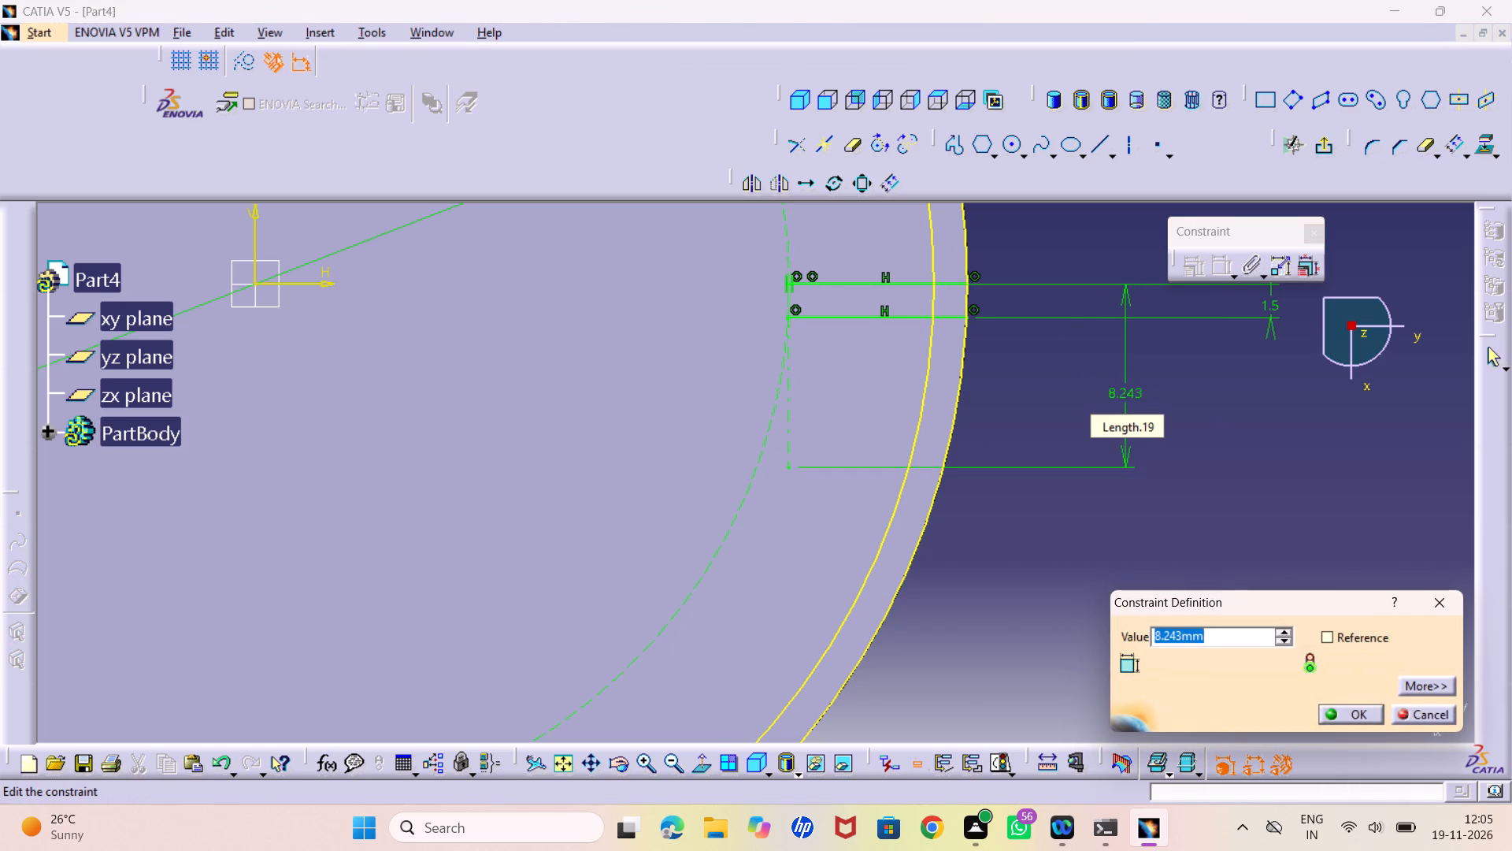
{"action": "type", "text": "6.5"}
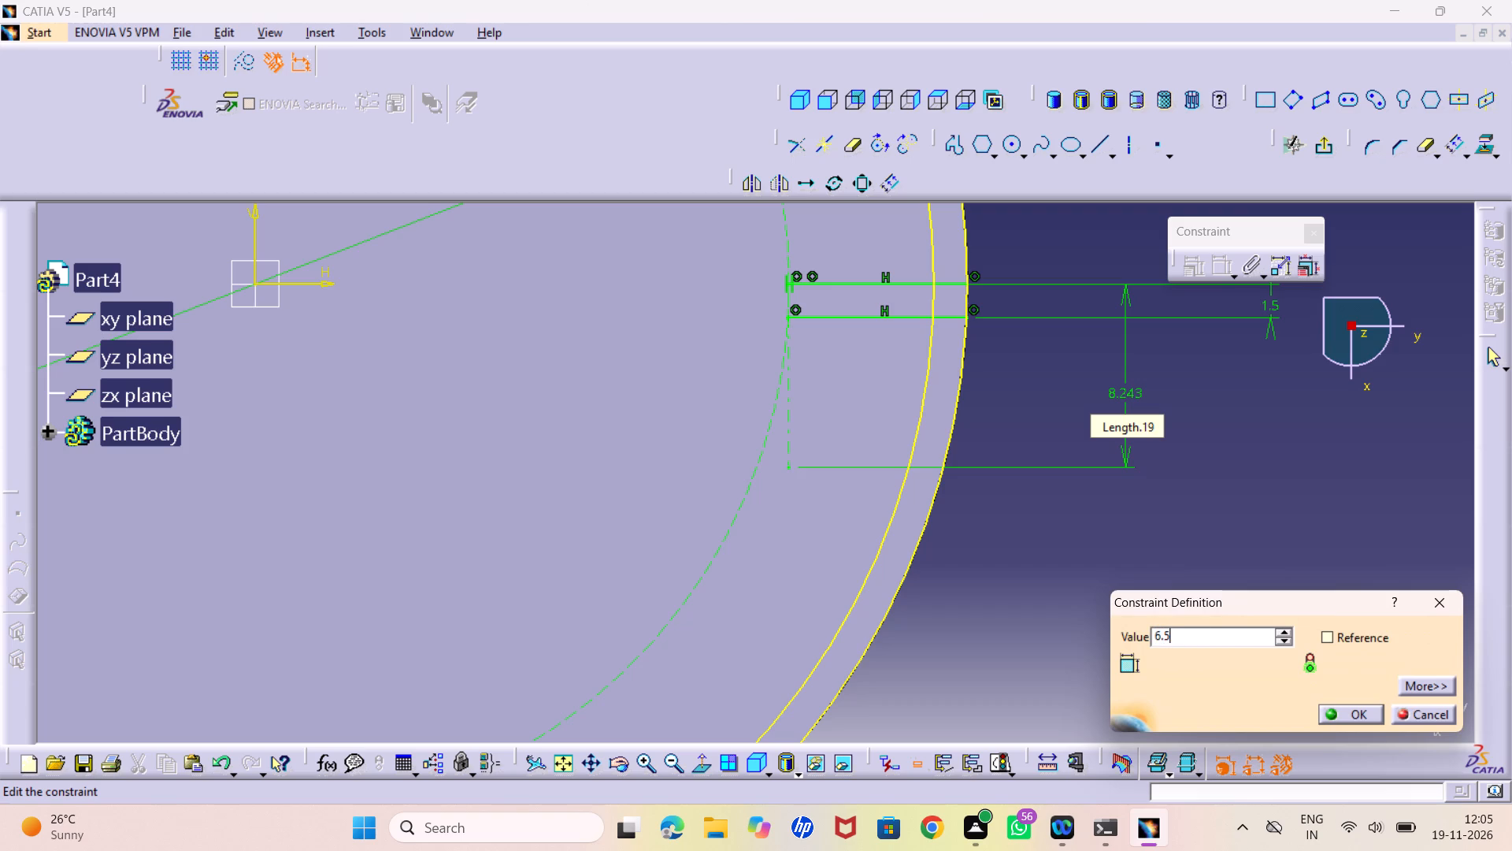
{"action": "key", "text": "Return"}
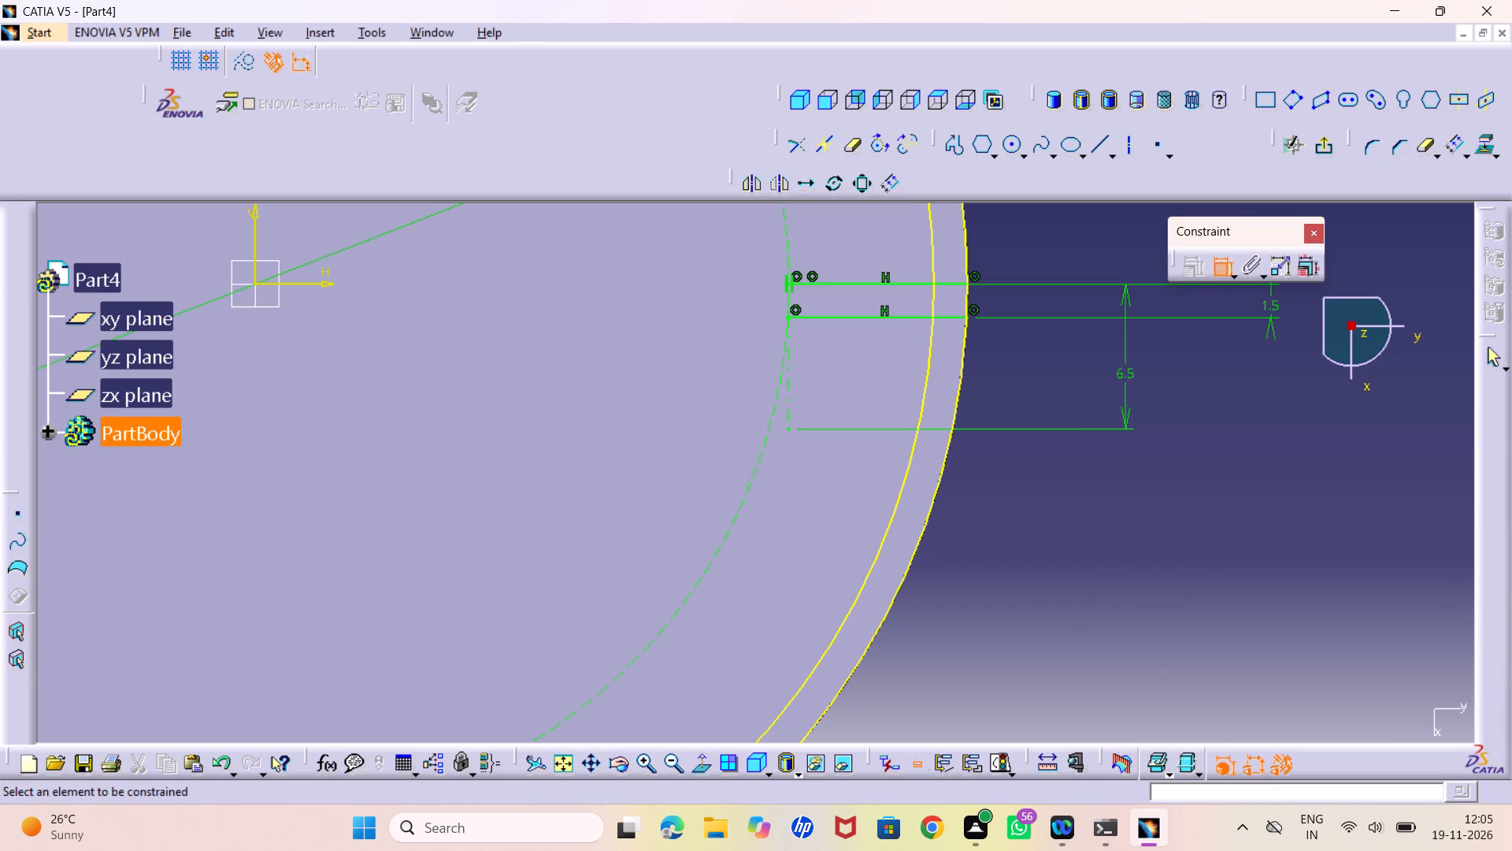
{"action": "left_click", "coordinate": [1143, 205]}
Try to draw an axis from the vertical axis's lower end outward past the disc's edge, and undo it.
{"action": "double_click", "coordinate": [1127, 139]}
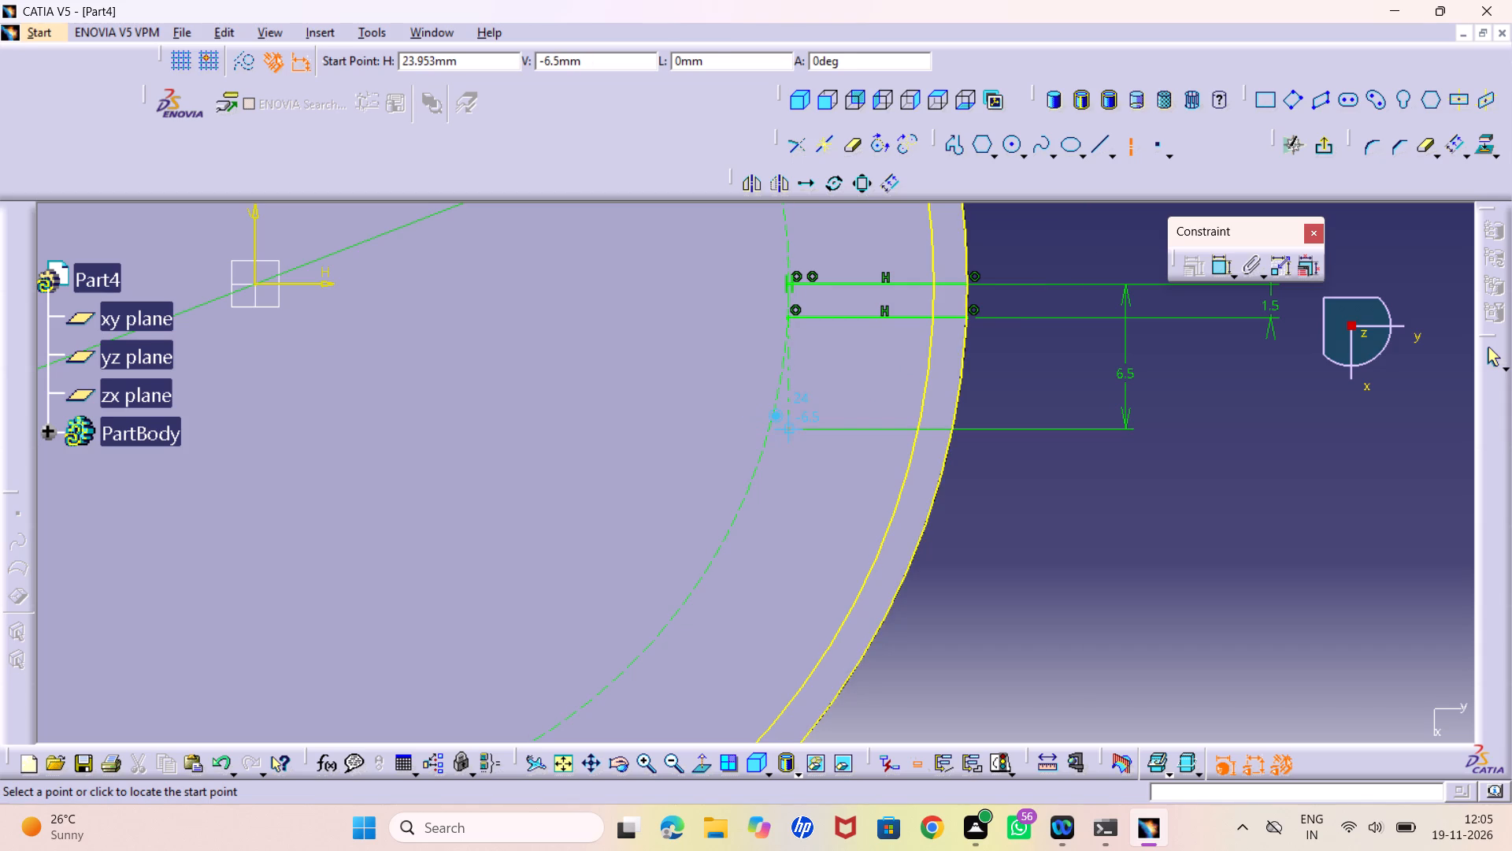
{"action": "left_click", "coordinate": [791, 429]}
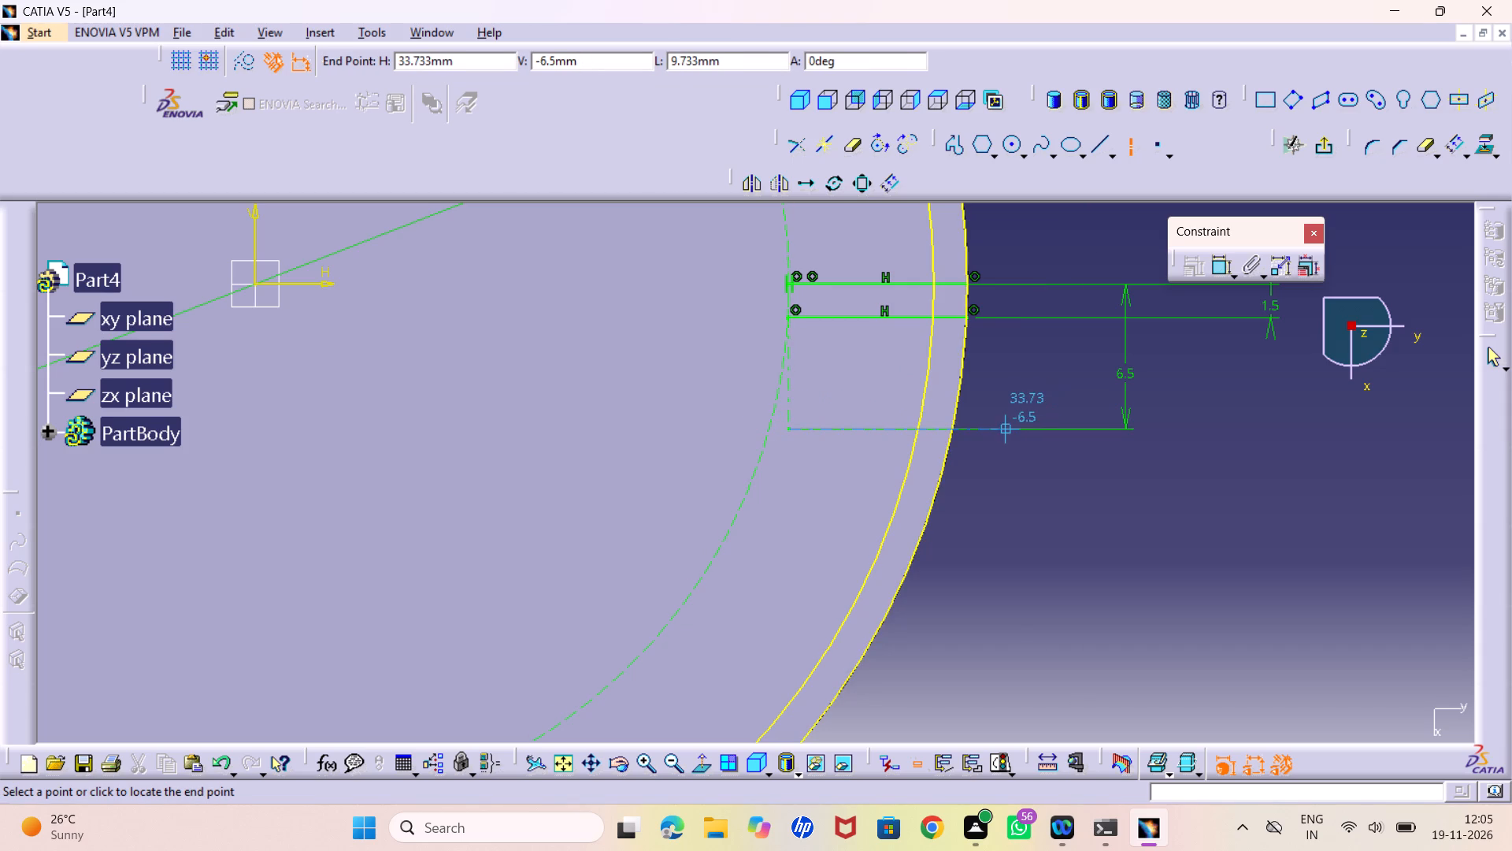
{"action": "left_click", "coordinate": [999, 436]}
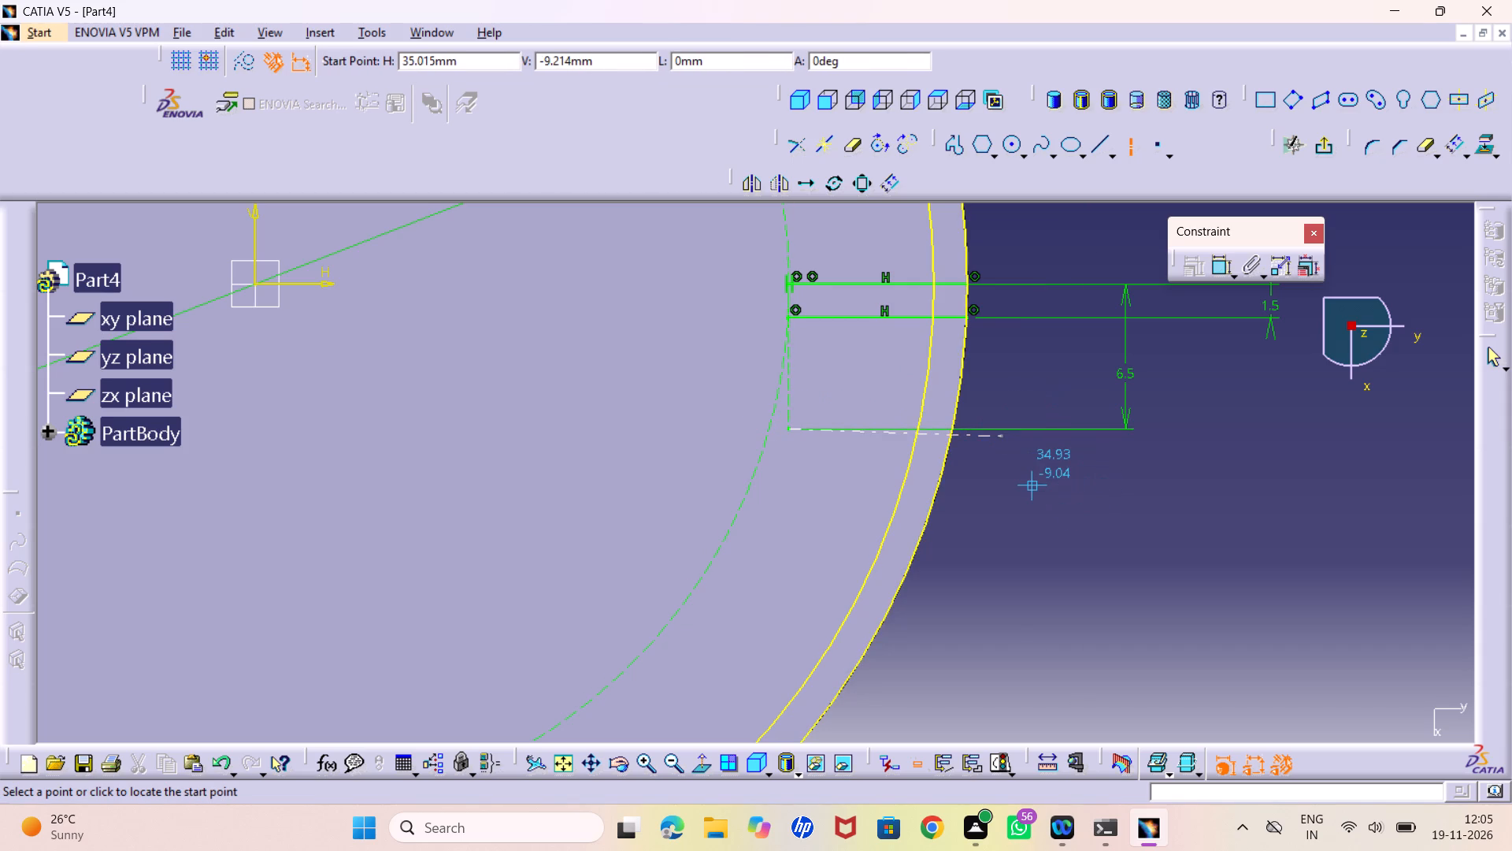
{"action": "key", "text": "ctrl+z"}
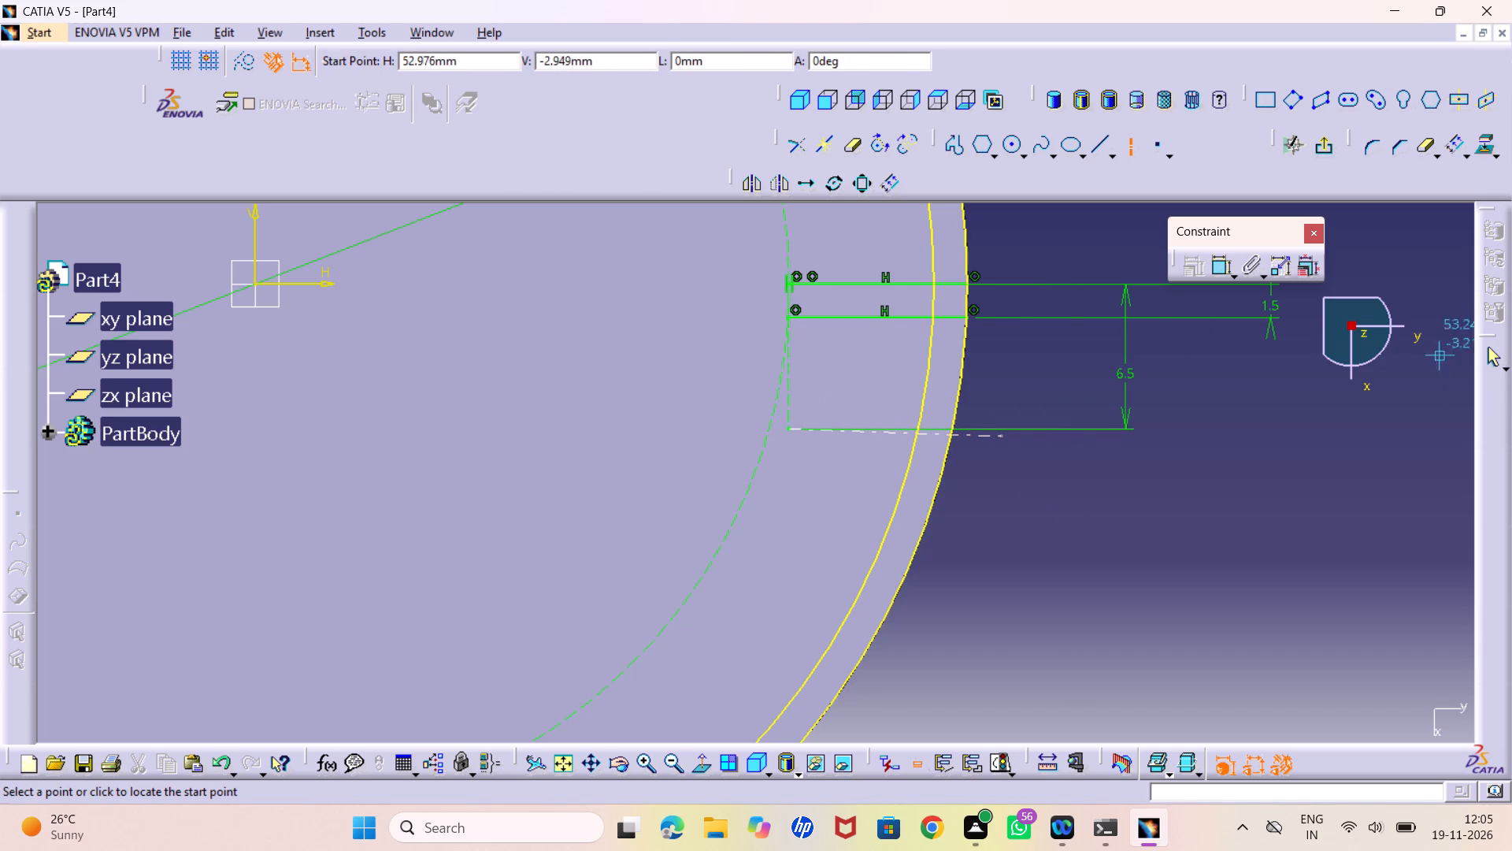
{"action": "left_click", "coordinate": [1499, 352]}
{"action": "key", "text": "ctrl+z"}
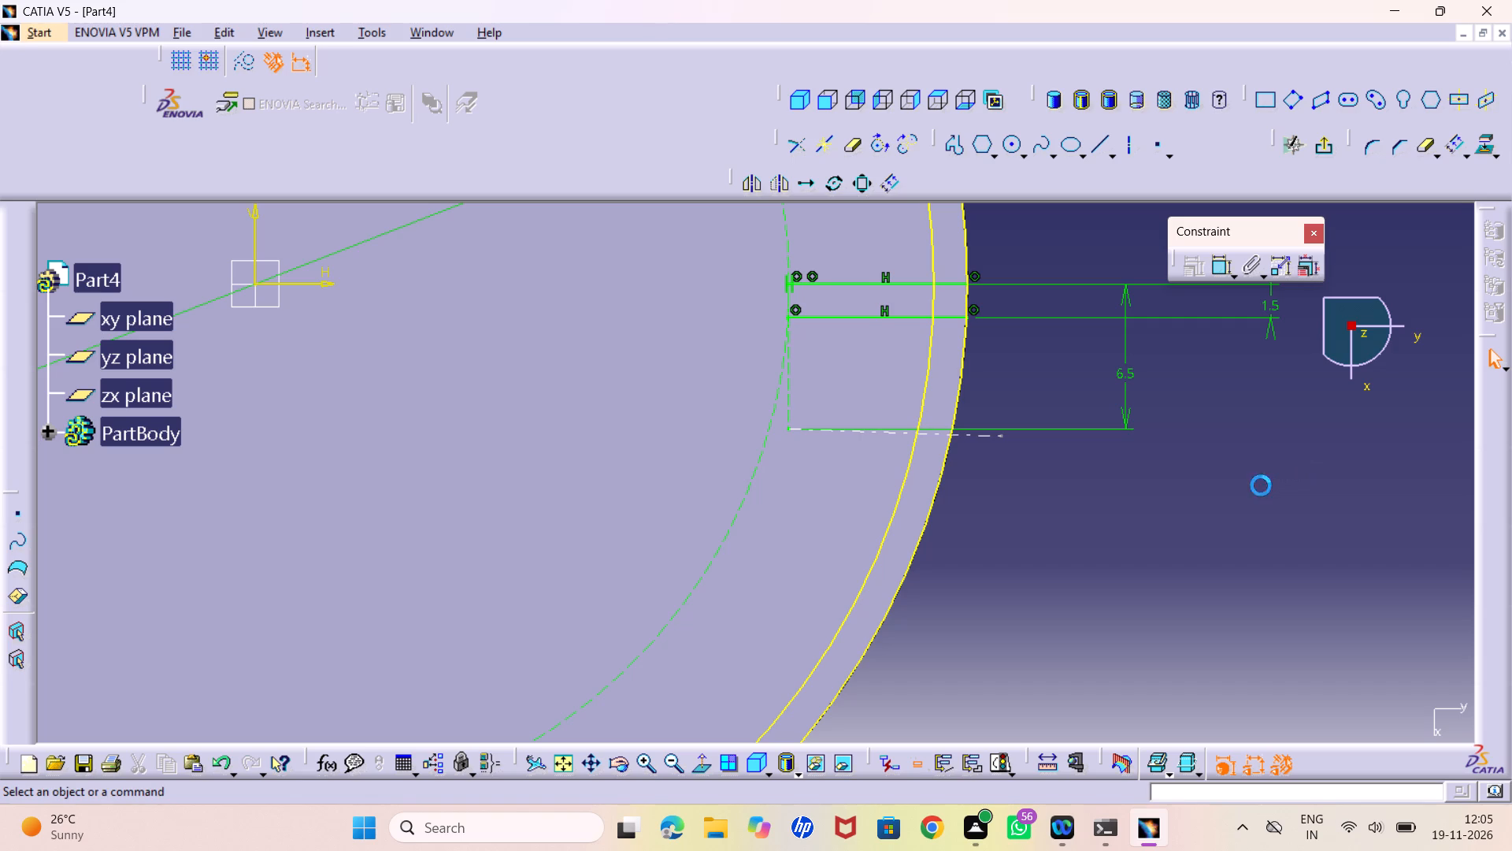
Draw a horizontal axis about 8 mm long from the vertical axis's lower end outward past the disc's edge.
{"action": "left_click", "coordinate": [1130, 140]}
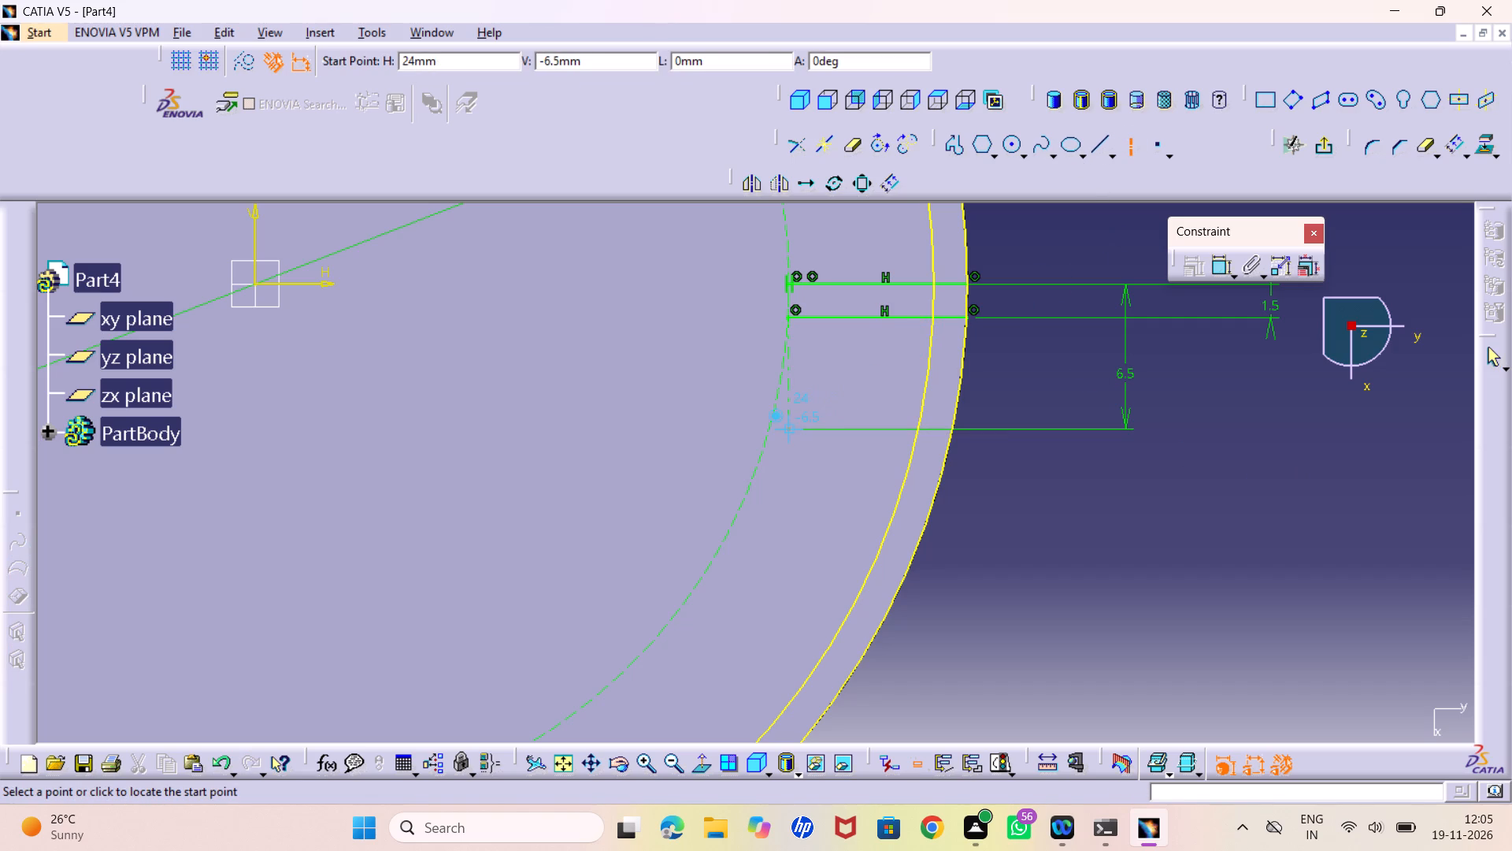
{"action": "left_click", "coordinate": [789, 429]}
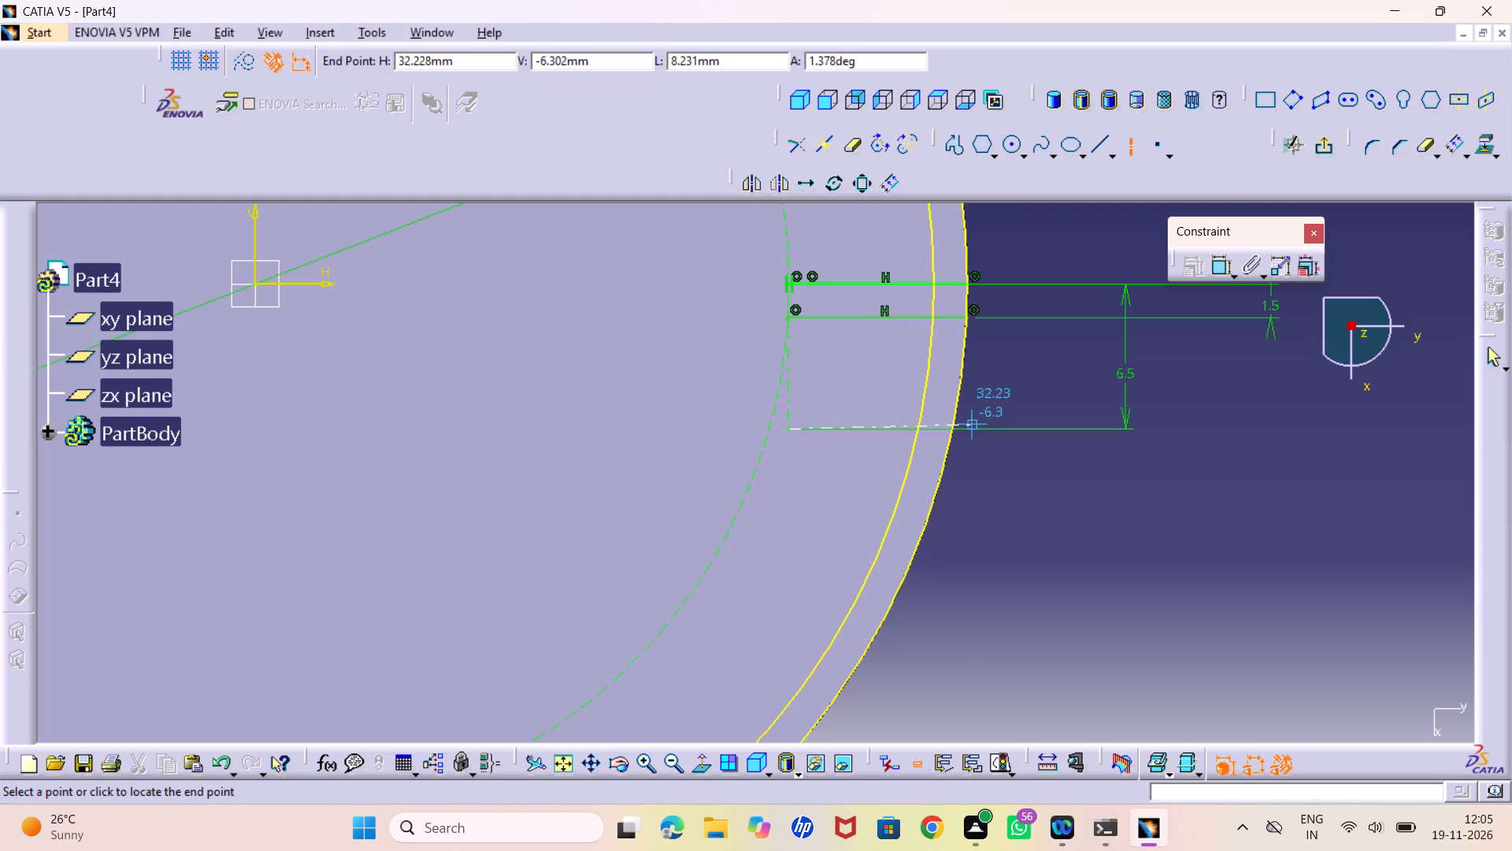
{"action": "left_click", "coordinate": [976, 433]}
{"action": "left_click", "coordinate": [1158, 478]}
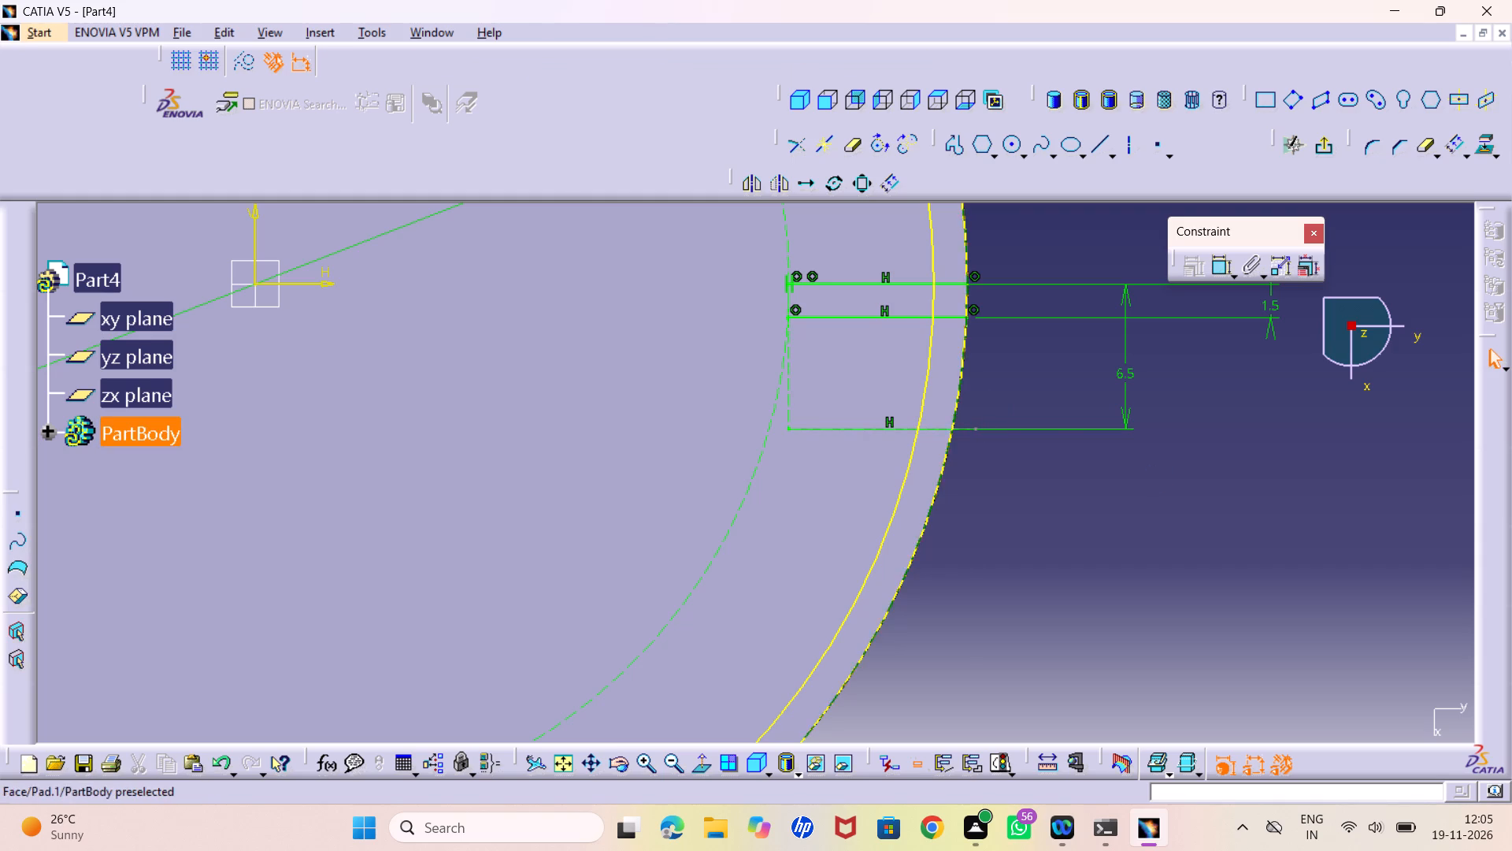
Quick Trim the outer and offset circles beyond the horizontal axis, the lower radial line beyond the offset circle, and the offset arc between the radial lines.
{"action": "double_click", "coordinate": [1424, 140]}
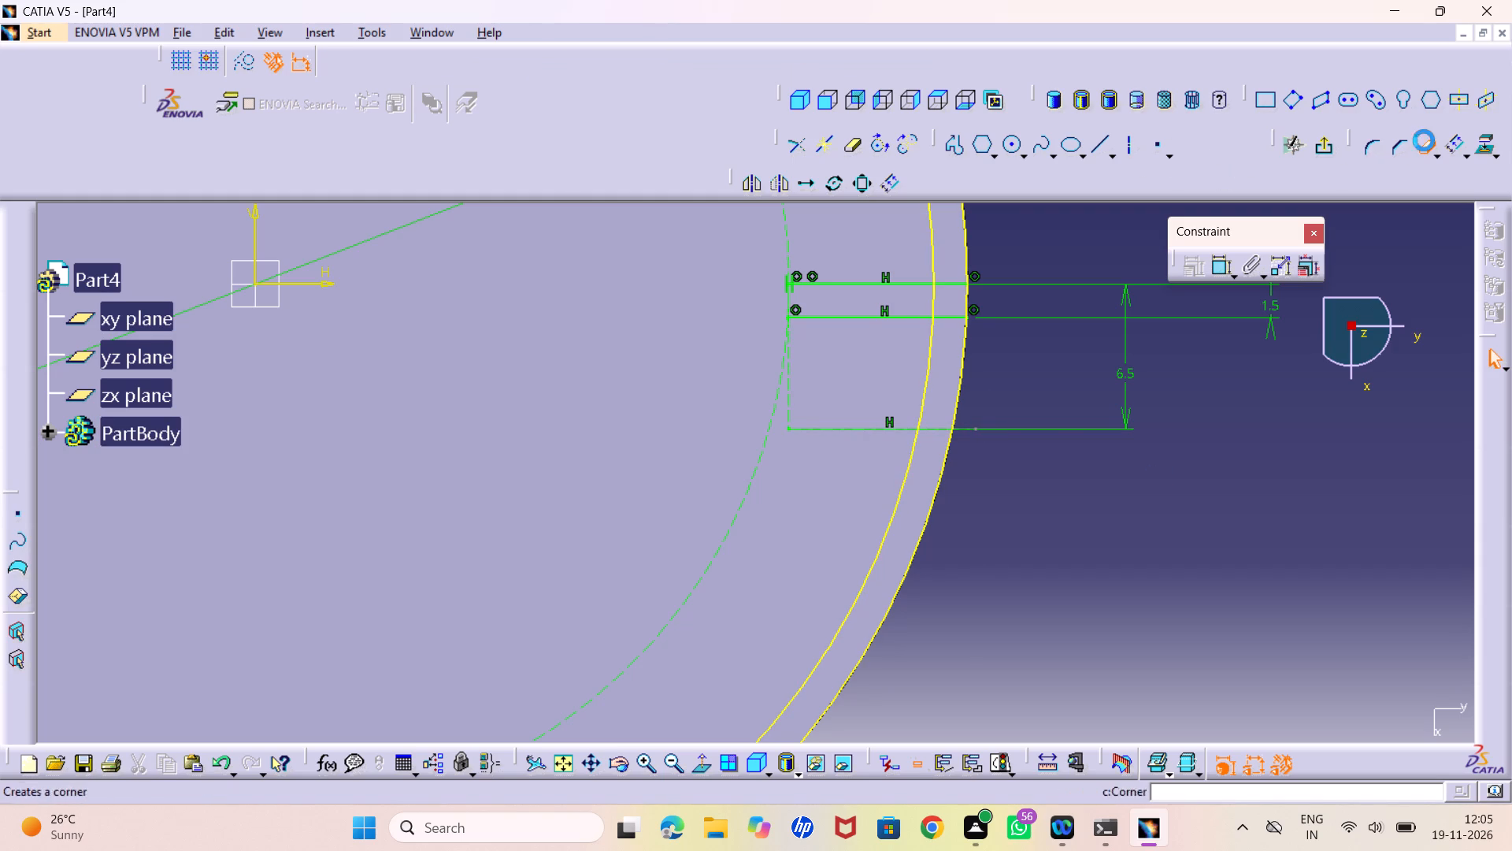
{"action": "left_click", "coordinate": [946, 466]}
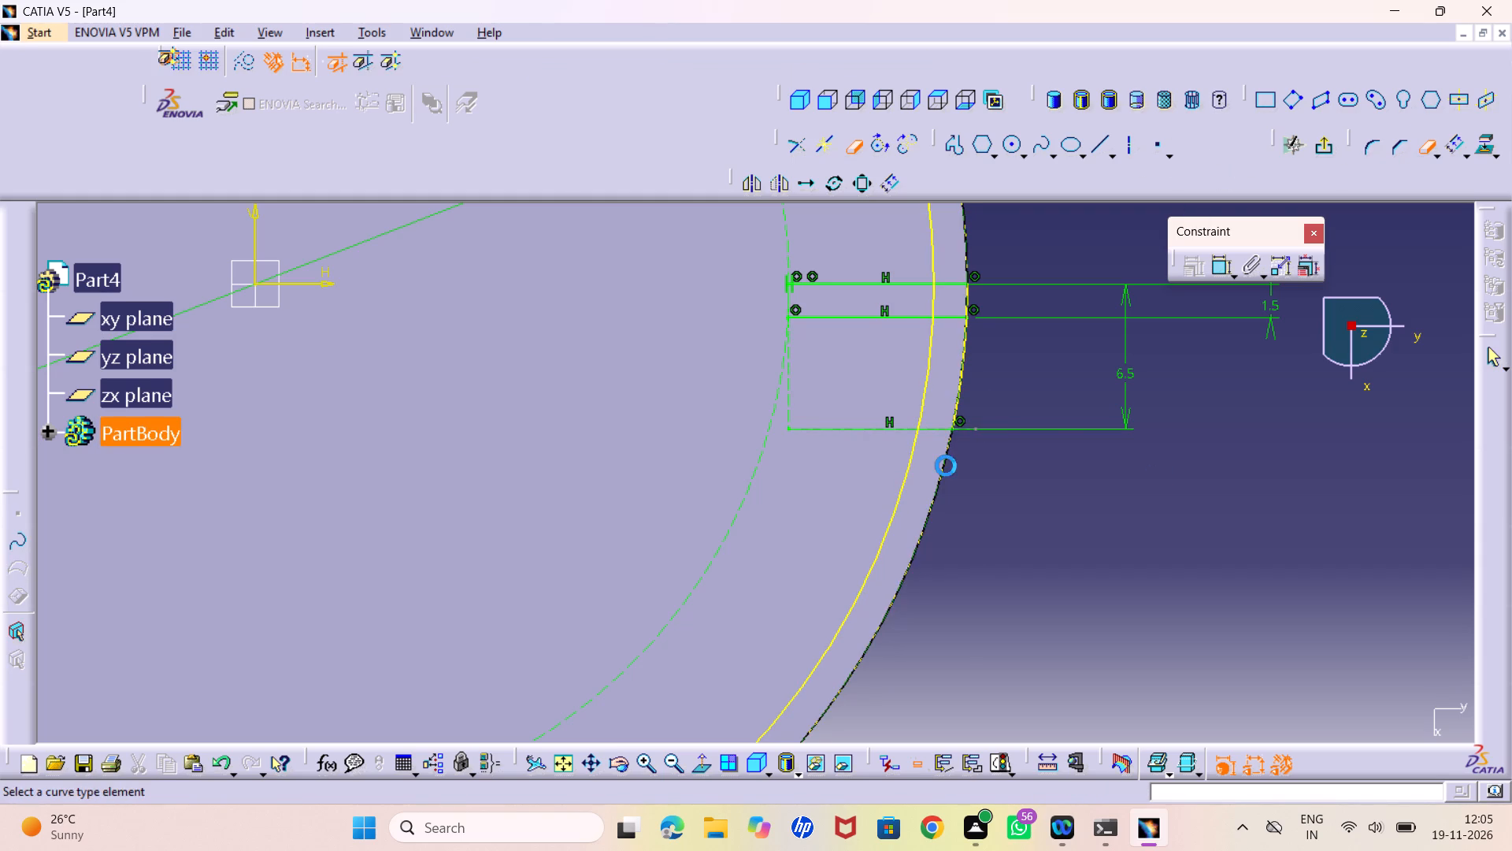
{"action": "left_click", "coordinate": [913, 451]}
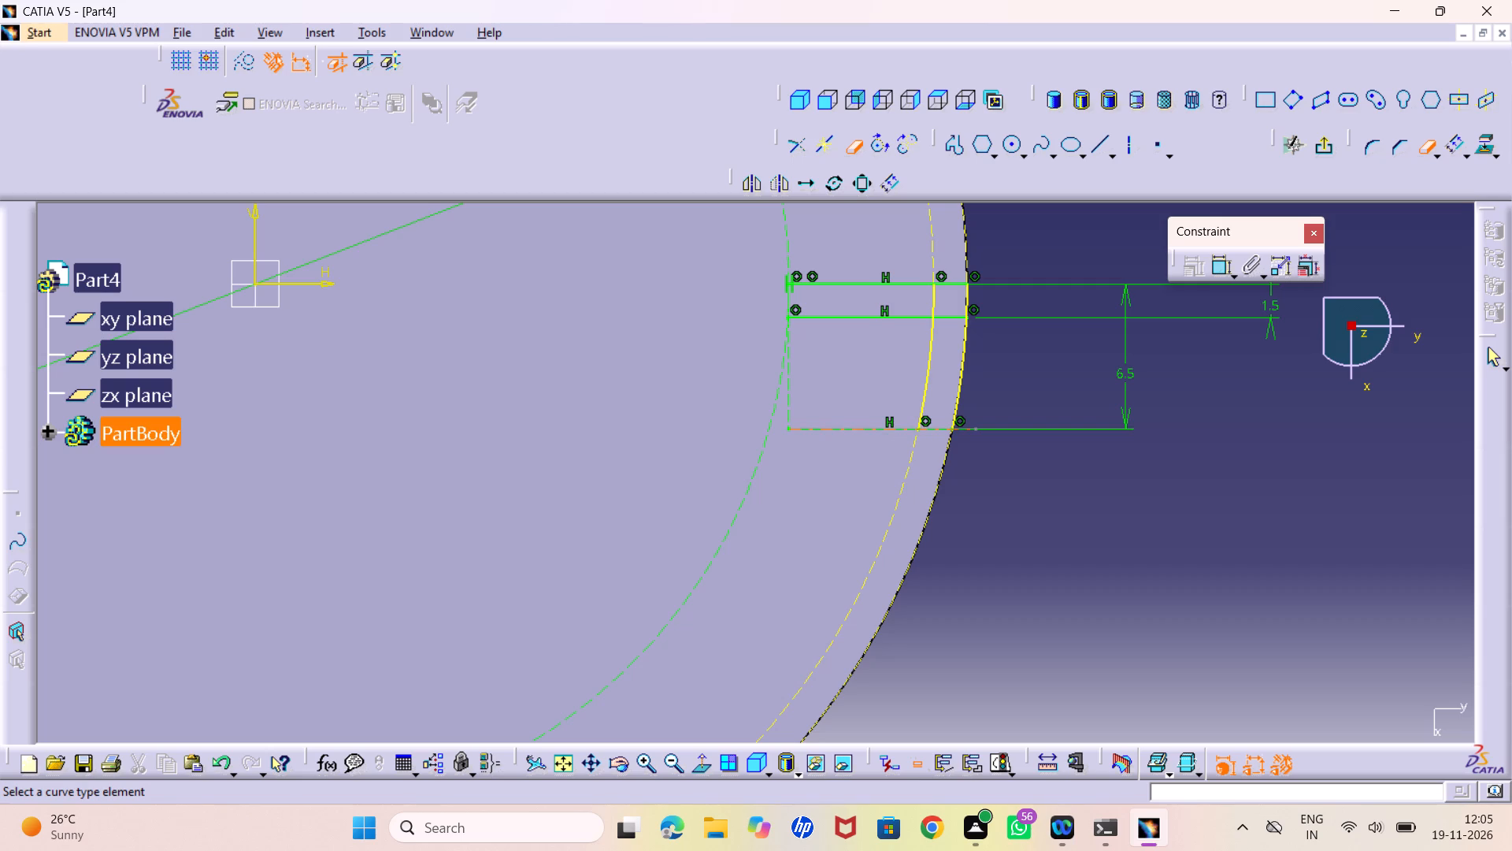
{"action": "left_click", "coordinate": [954, 317]}
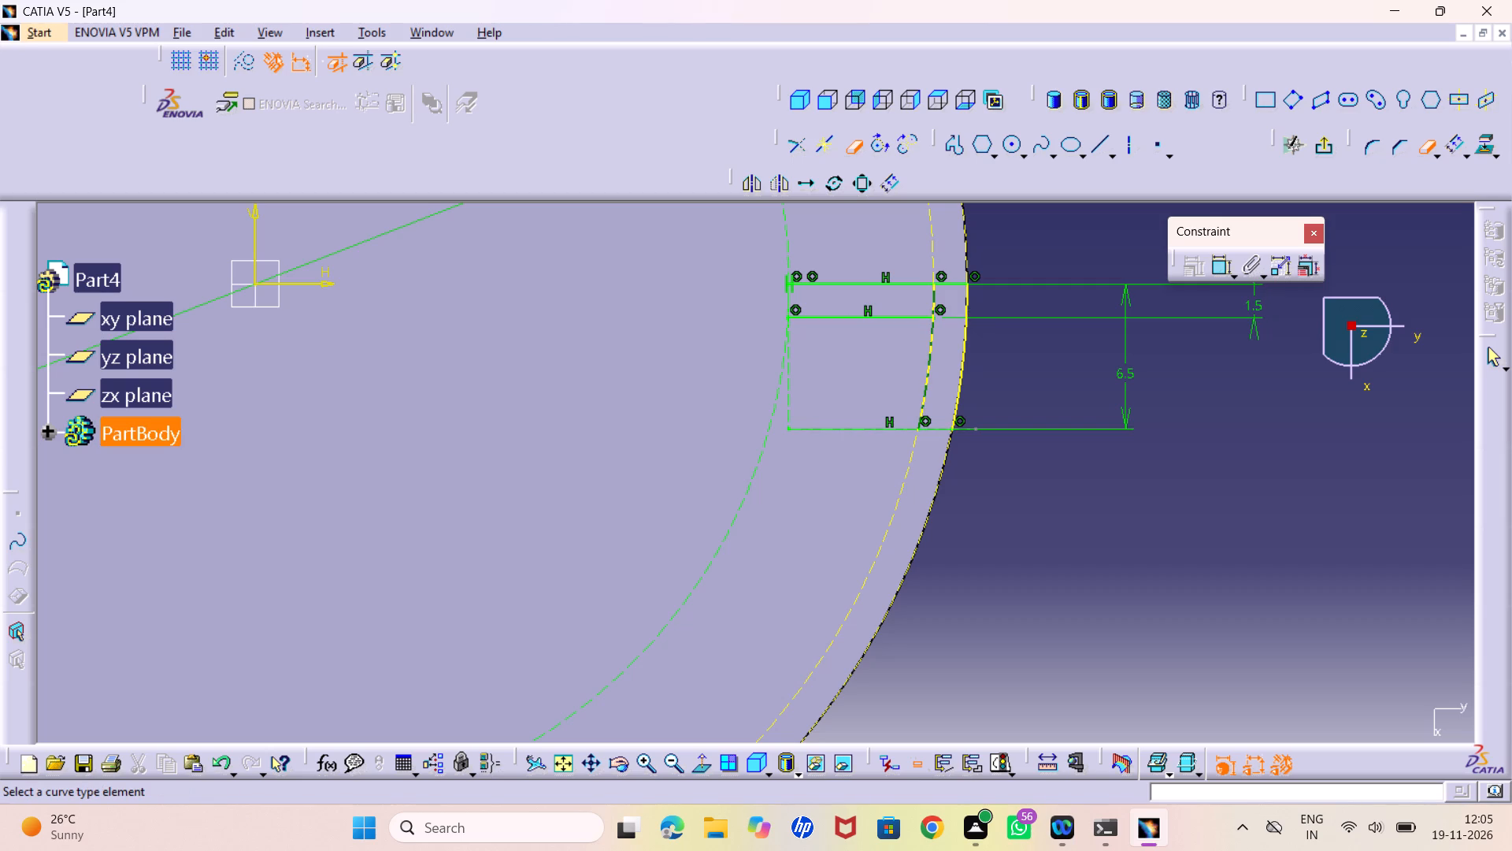
{"action": "left_click", "coordinate": [933, 295]}
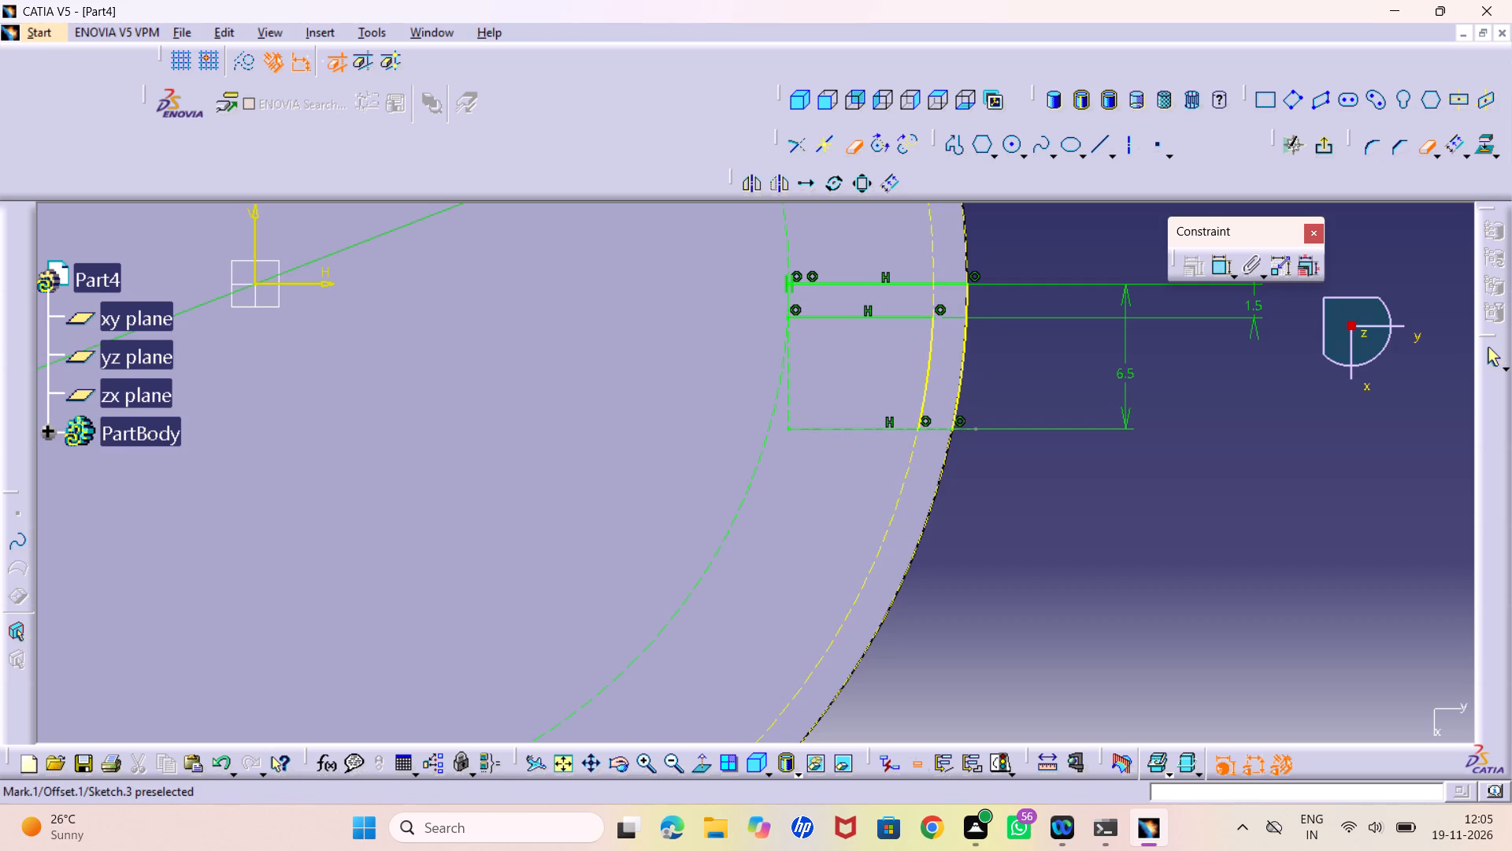
Quick Trim the horizontal axis's inner part, the vertical axis with its length converted into a distance, and the inner construction circle.
{"action": "left_click", "coordinate": [858, 426]}
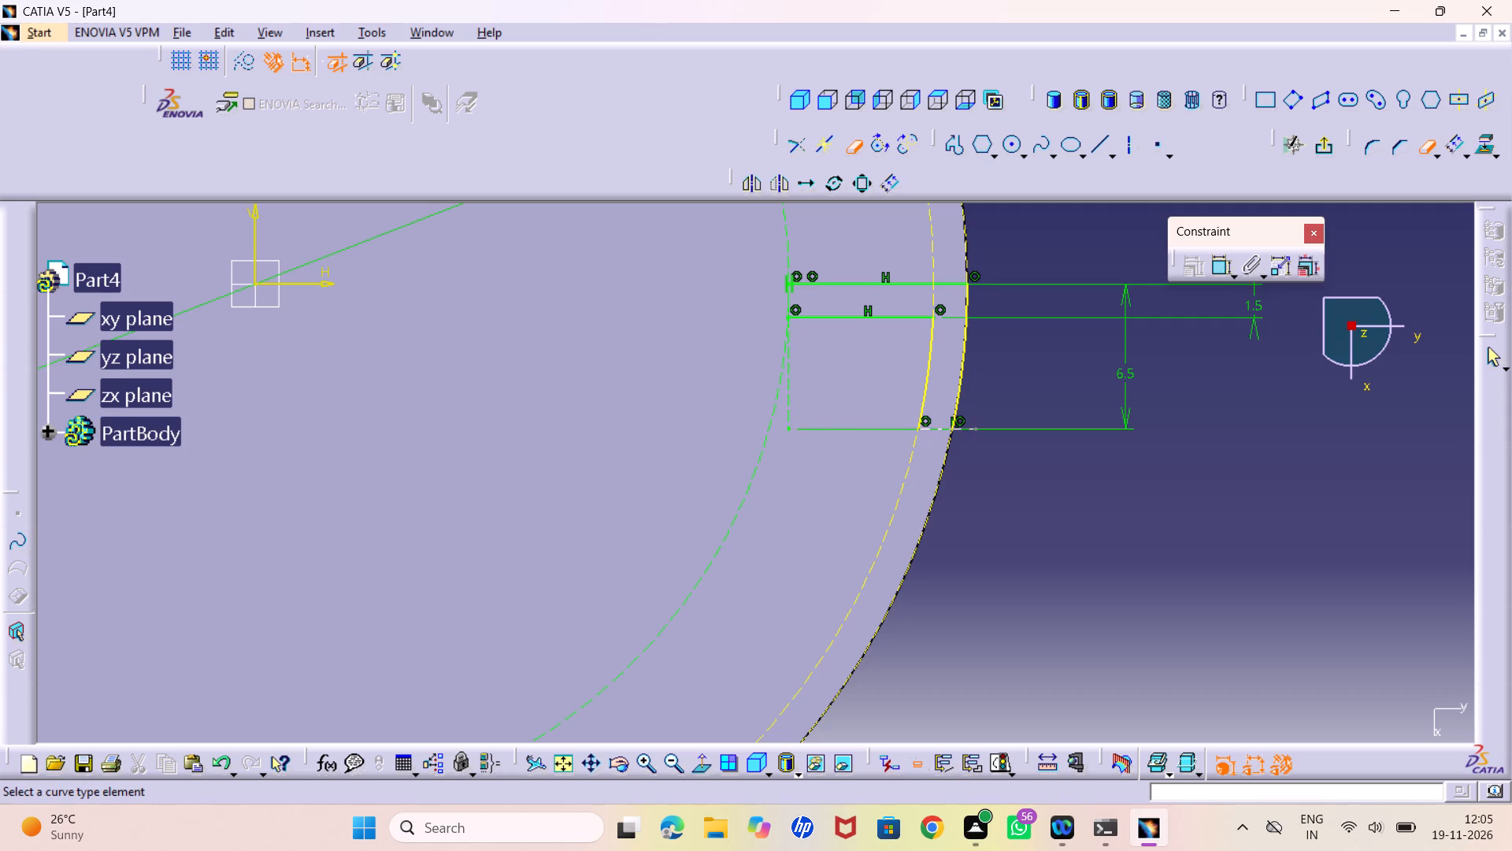
{"action": "left_click", "coordinate": [789, 385]}
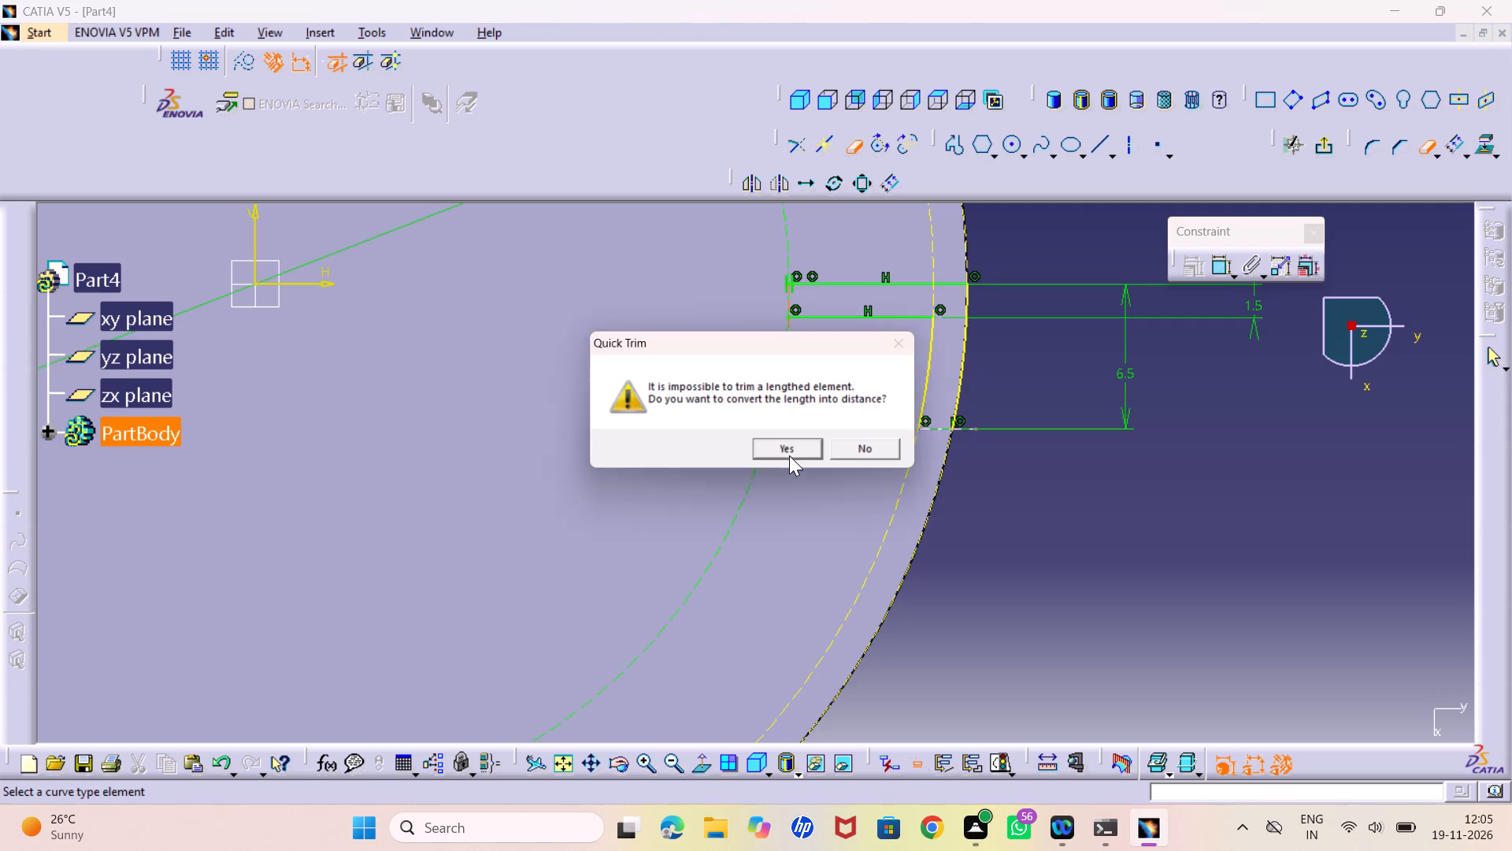
{"action": "left_click", "coordinate": [781, 459]}
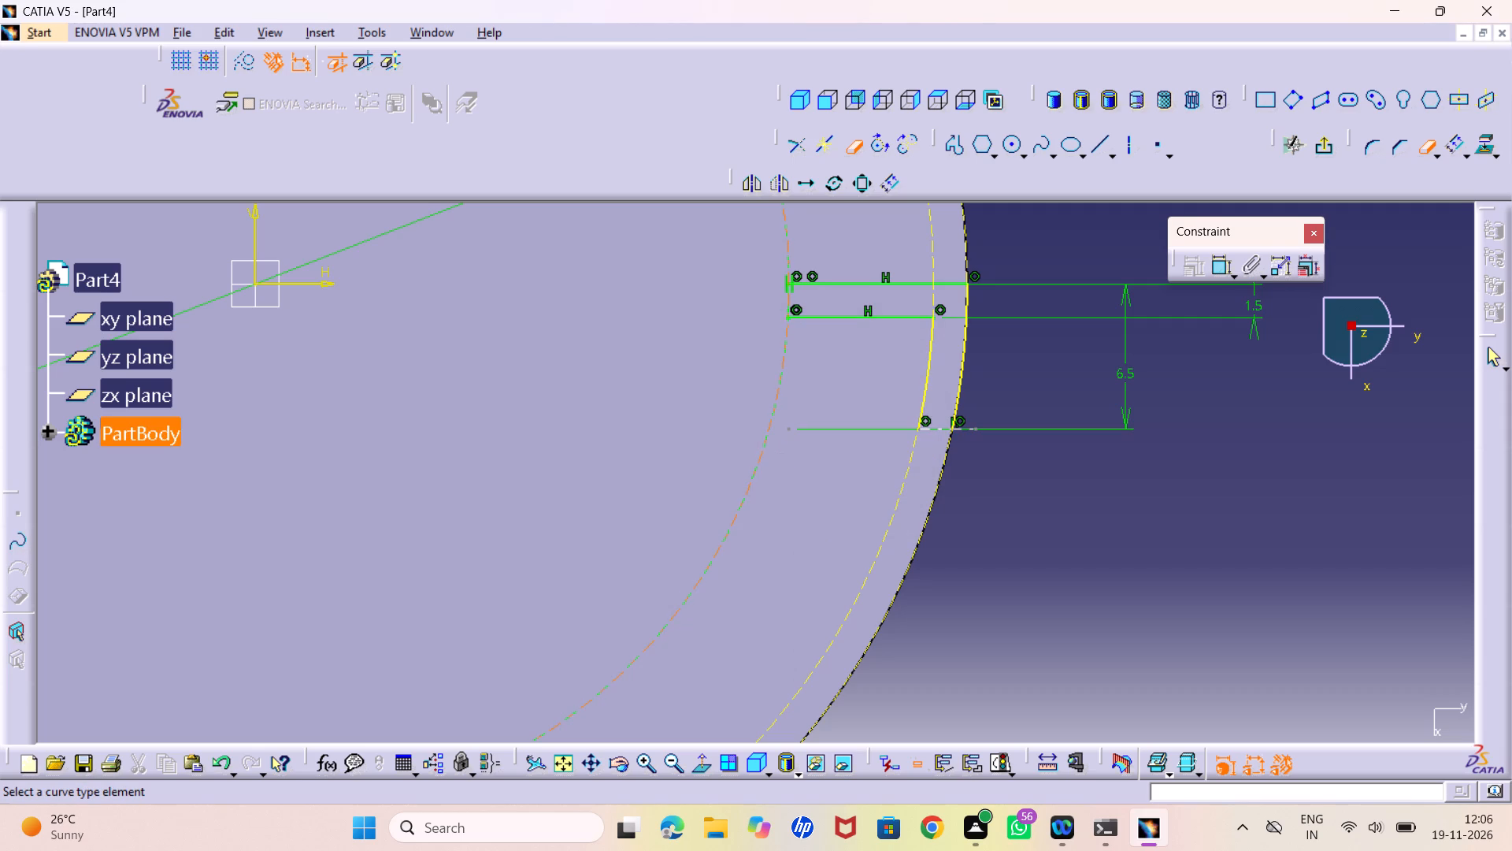
{"action": "left_click", "coordinate": [769, 433]}
Exit the rim profile sketch.
{"action": "middle_click_drag", "start_coordinate": [1074, 521], "coordinate": [1092, 641]}
{"action": "right_click", "coordinate": [1074, 521]}
{"action": "middle_click_drag", "start_coordinate": [935, 566], "coordinate": [935, 563]}
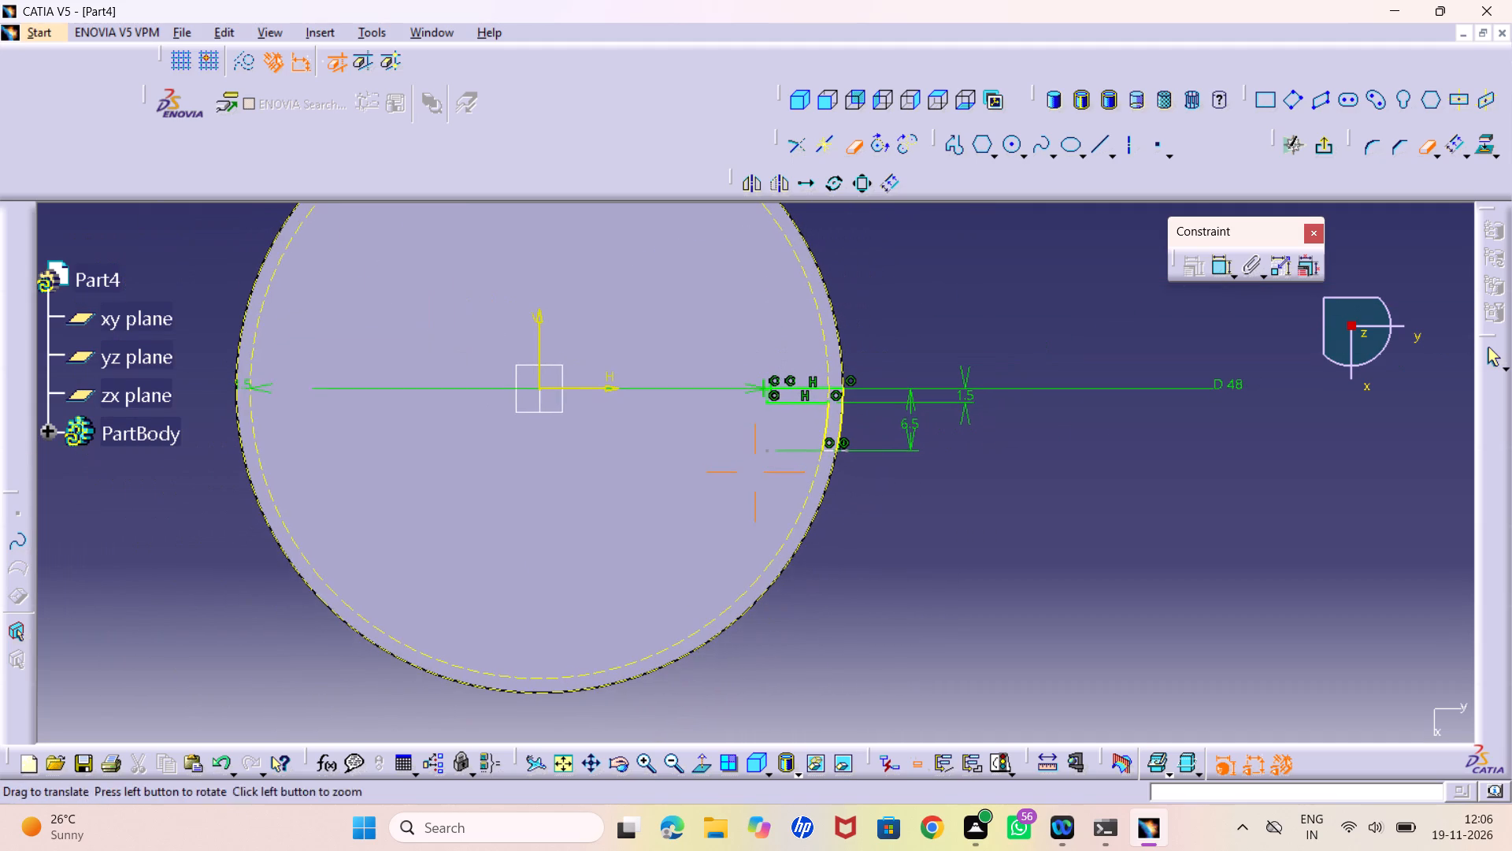
{"action": "middle_click_drag", "start_coordinate": [935, 563], "coordinate": [939, 529]}
{"action": "right_click", "coordinate": [935, 563]}
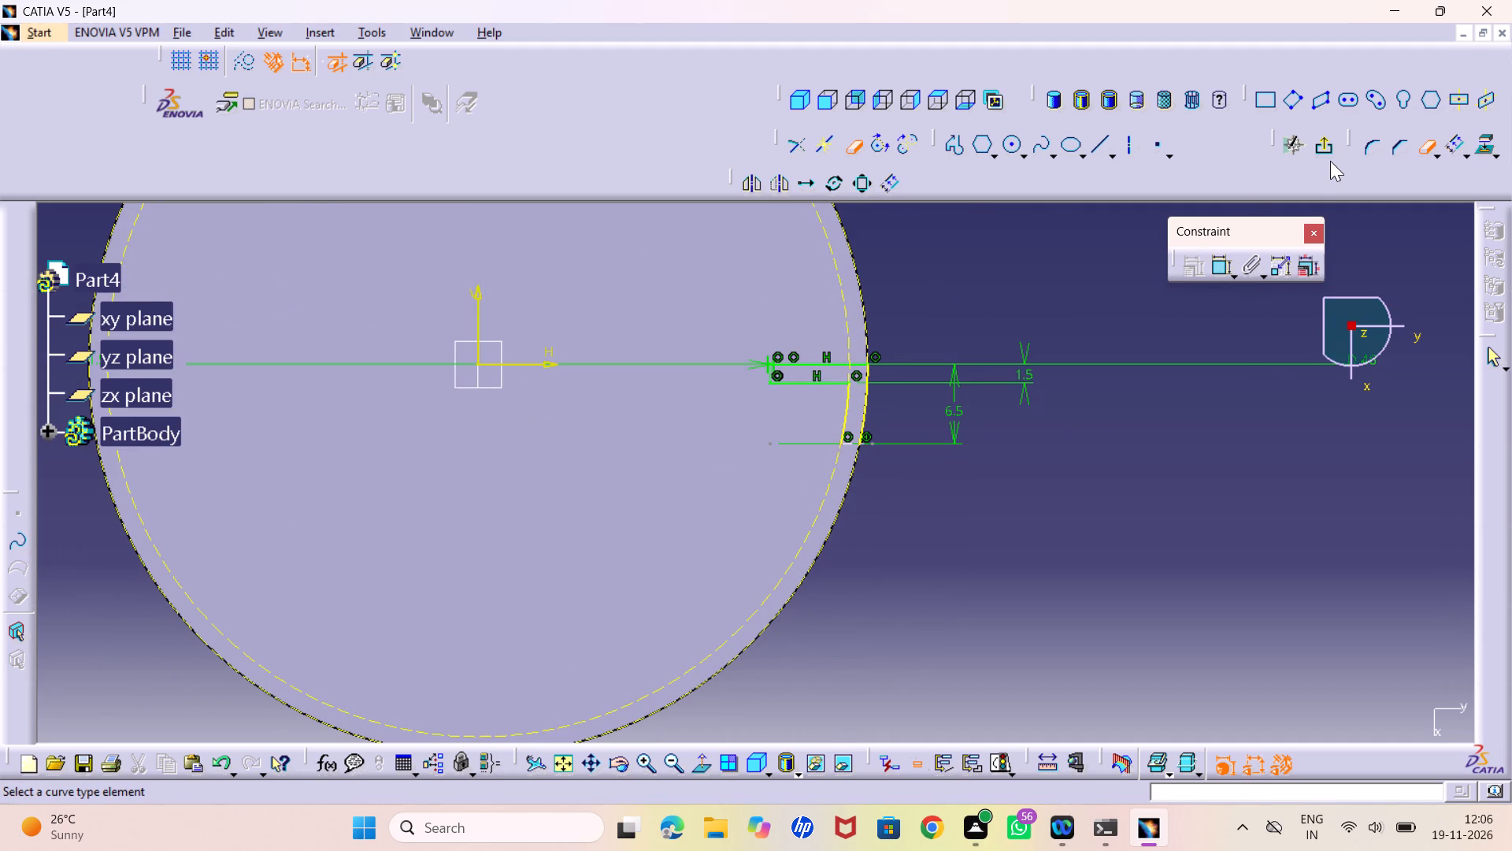
{"action": "left_click", "coordinate": [1322, 150]}
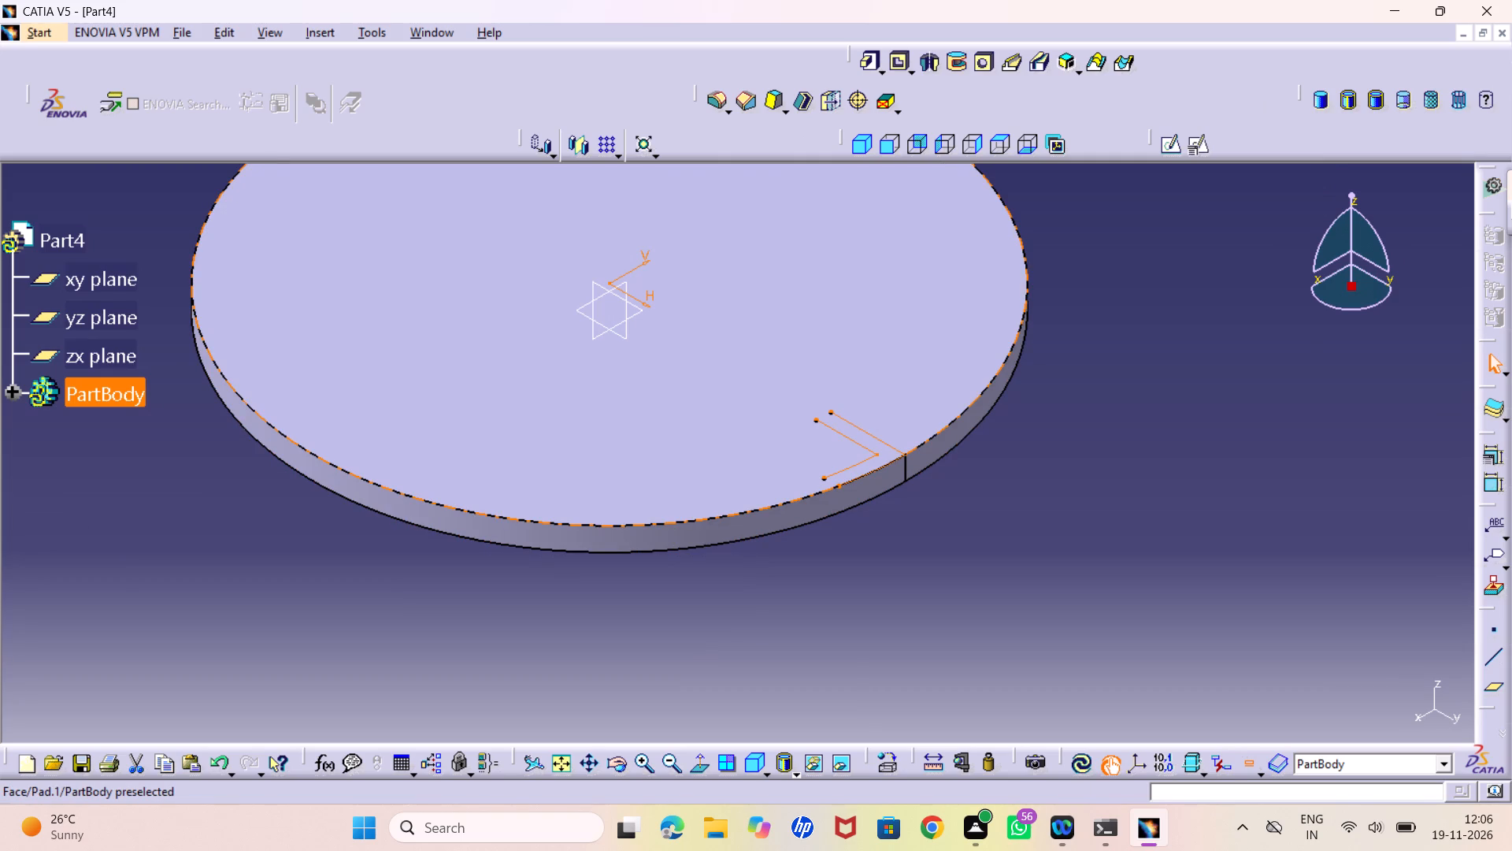
Start a Pad from the rim profile sketch and reopen that sketch for editing.
{"action": "left_click", "coordinate": [872, 57]}
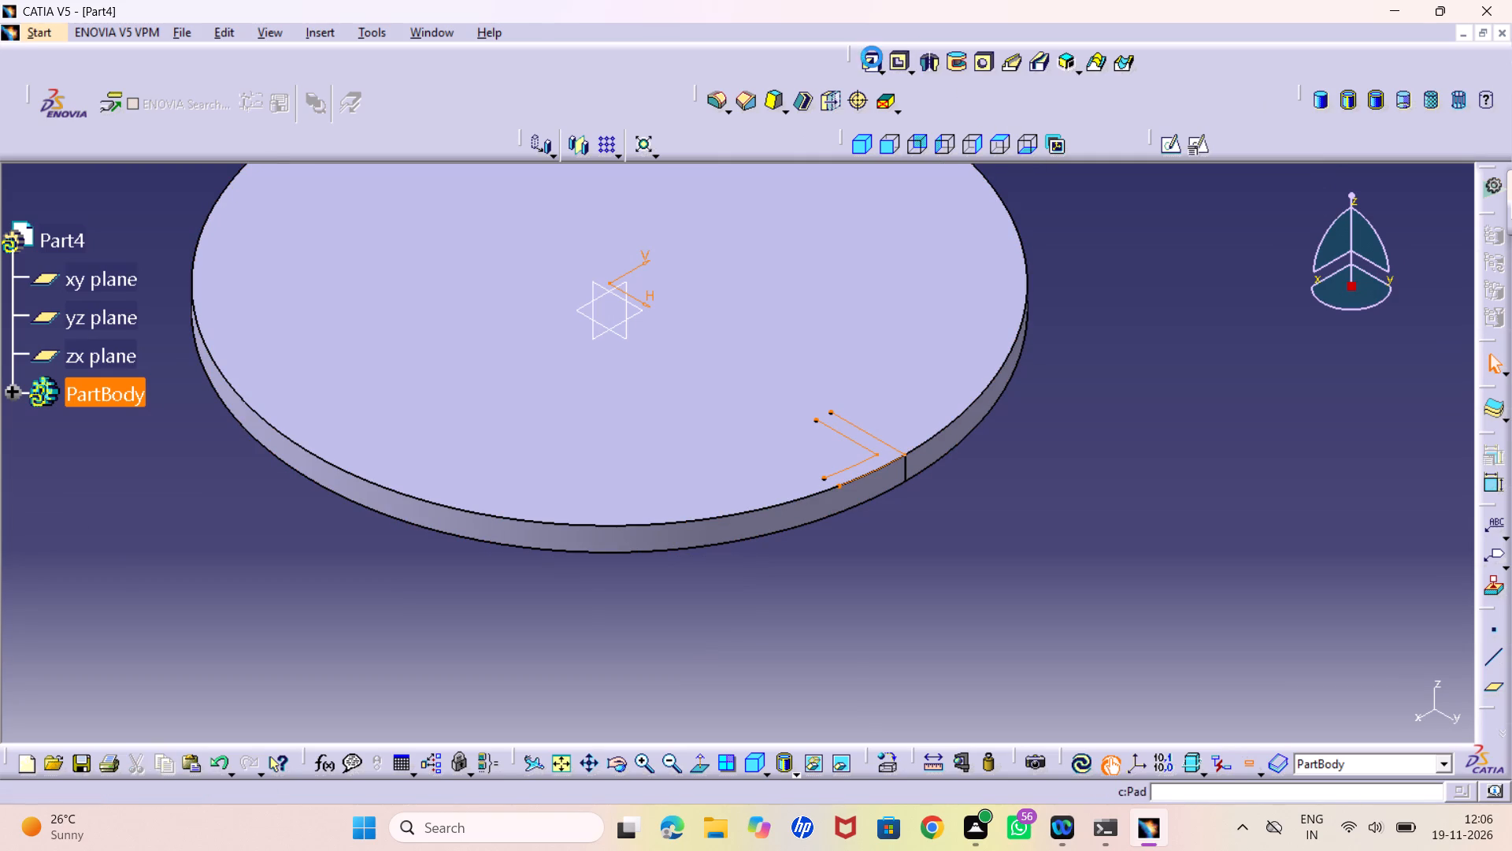
{"action": "left_click", "coordinate": [816, 469]}
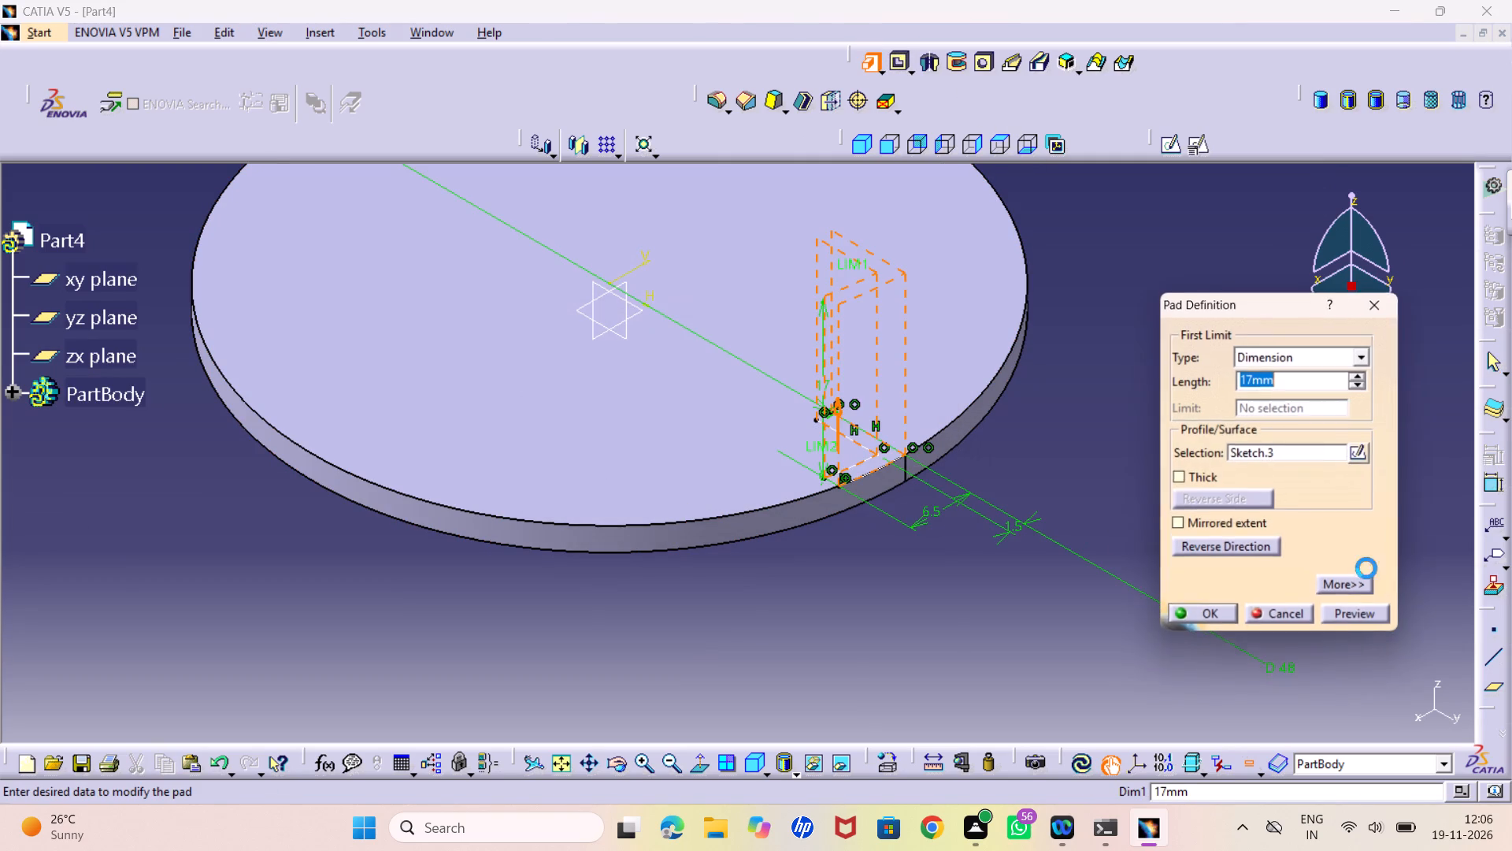
{"action": "left_click", "coordinate": [1359, 448]}
{"action": "left_click", "coordinate": [1359, 448]}
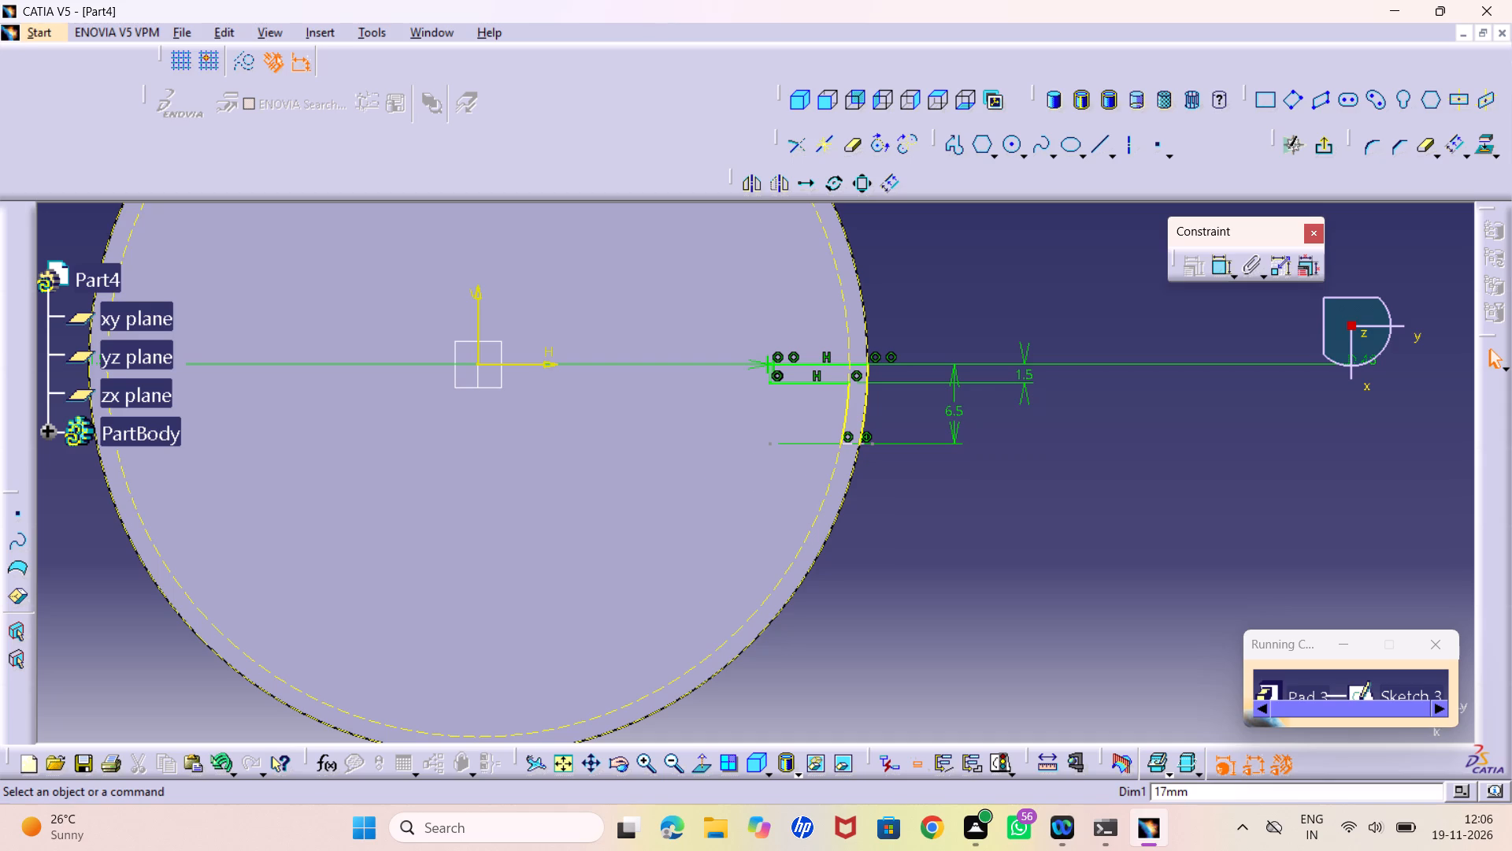
Draw a horizontal line about 1.5 mm long closing the rim profile between the lower ends of the offset arc and outer arc.
{"action": "middle_click_drag", "start_coordinate": [921, 510], "coordinate": [908, 411]}
{"action": "right_click", "coordinate": [922, 510]}
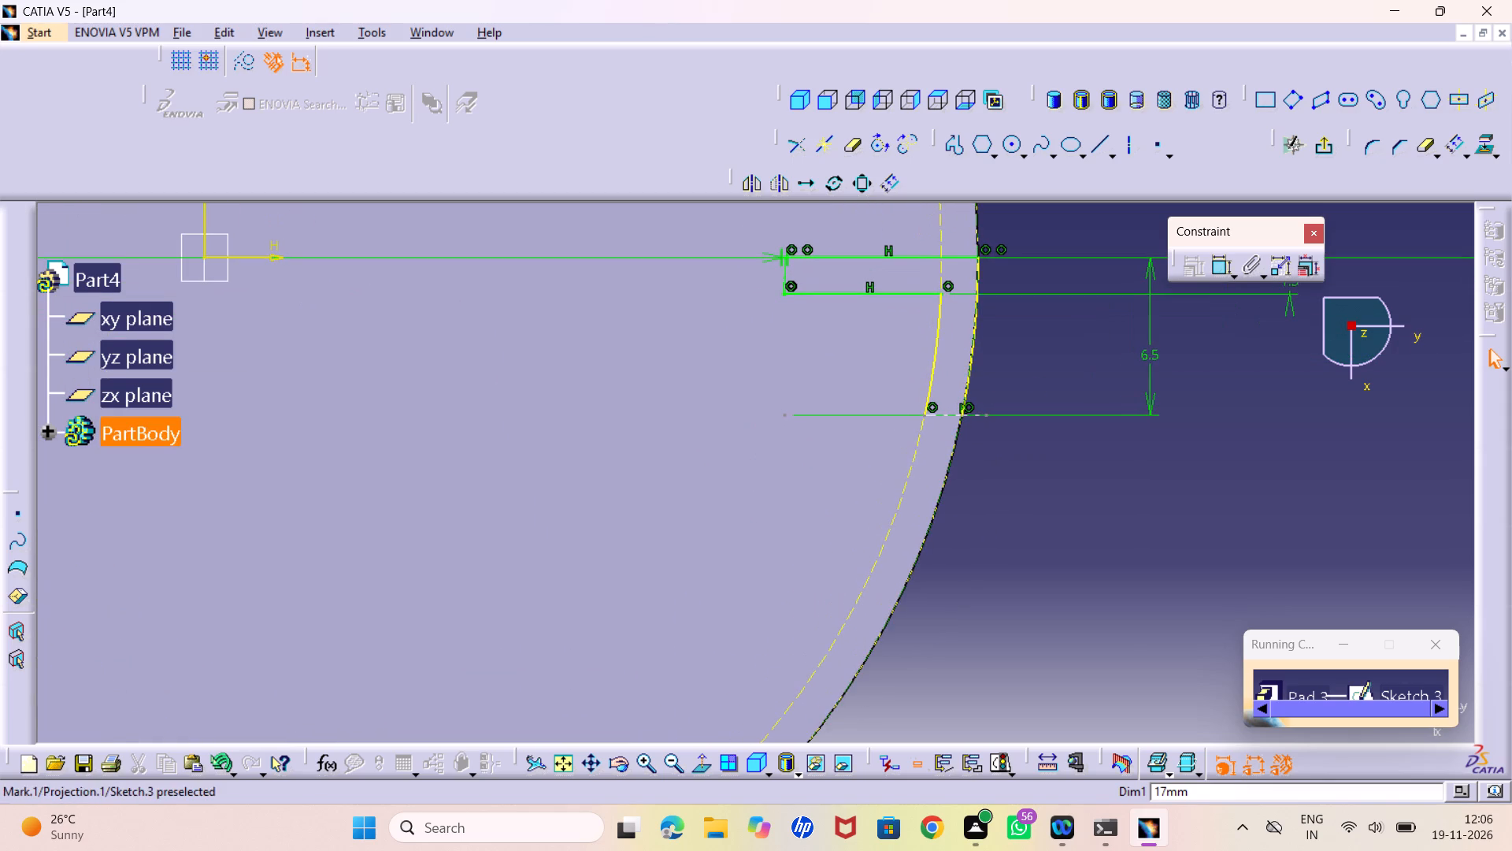
{"action": "middle_click_drag", "start_coordinate": [992, 465], "coordinate": [992, 425]}
{"action": "right_click", "coordinate": [992, 465]}
{"action": "middle_click_drag", "start_coordinate": [1058, 452], "coordinate": [920, 485]}
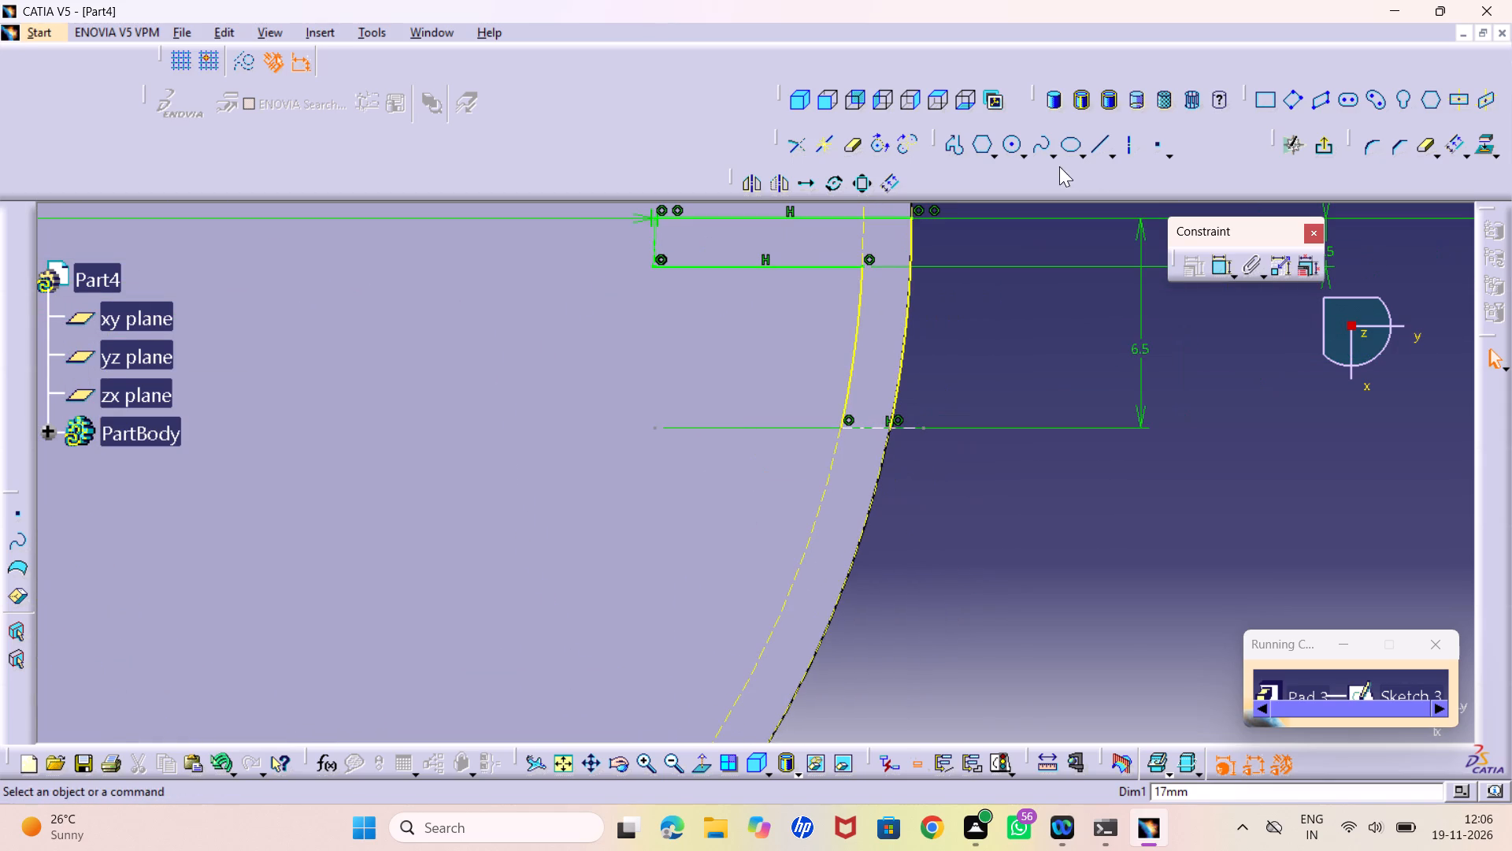
{"action": "left_click", "coordinate": [1100, 142]}
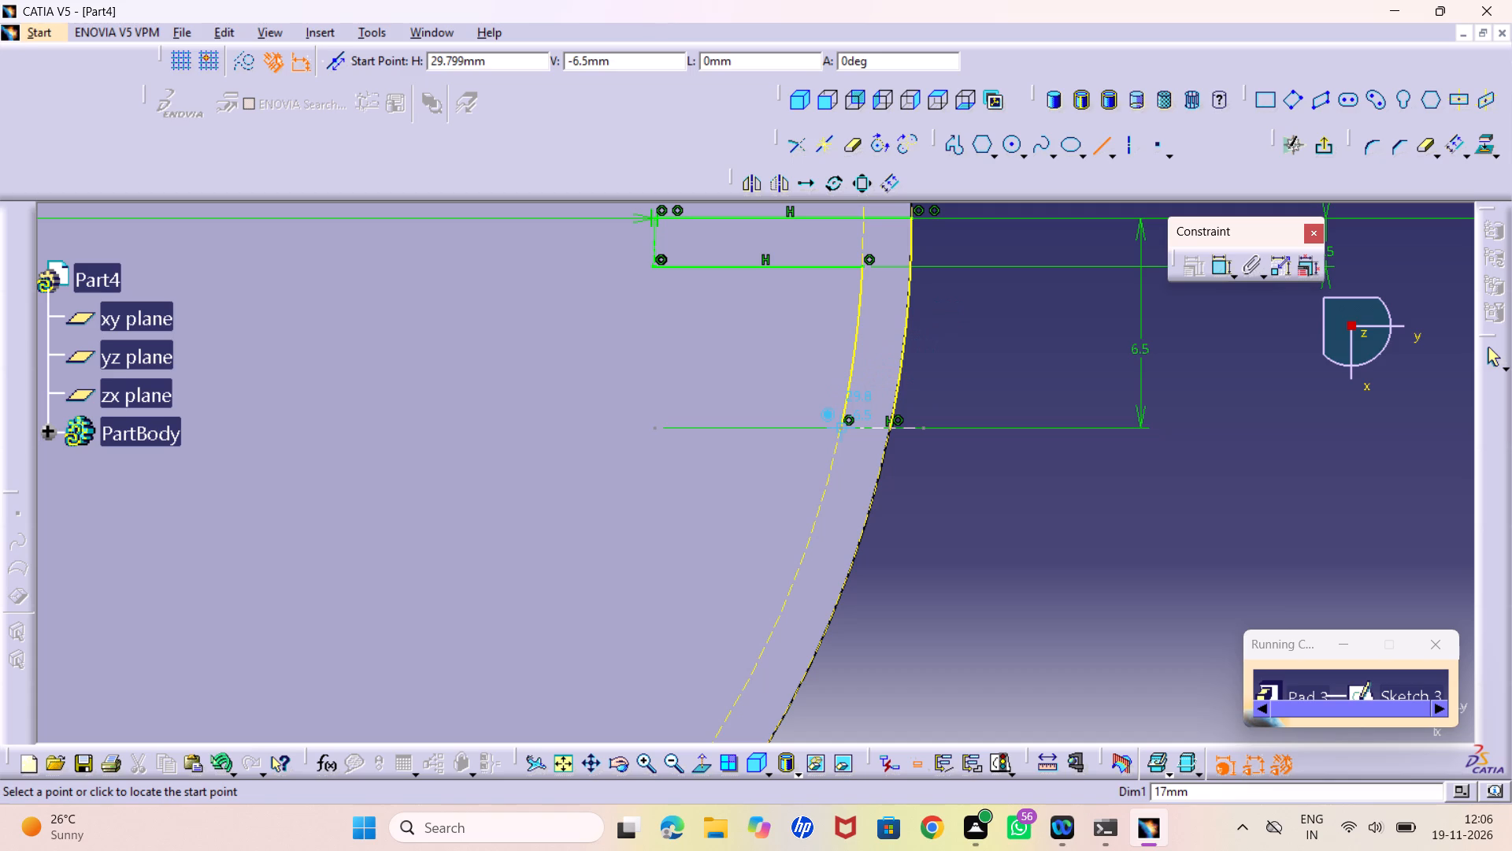
{"action": "left_click", "coordinate": [843, 428]}
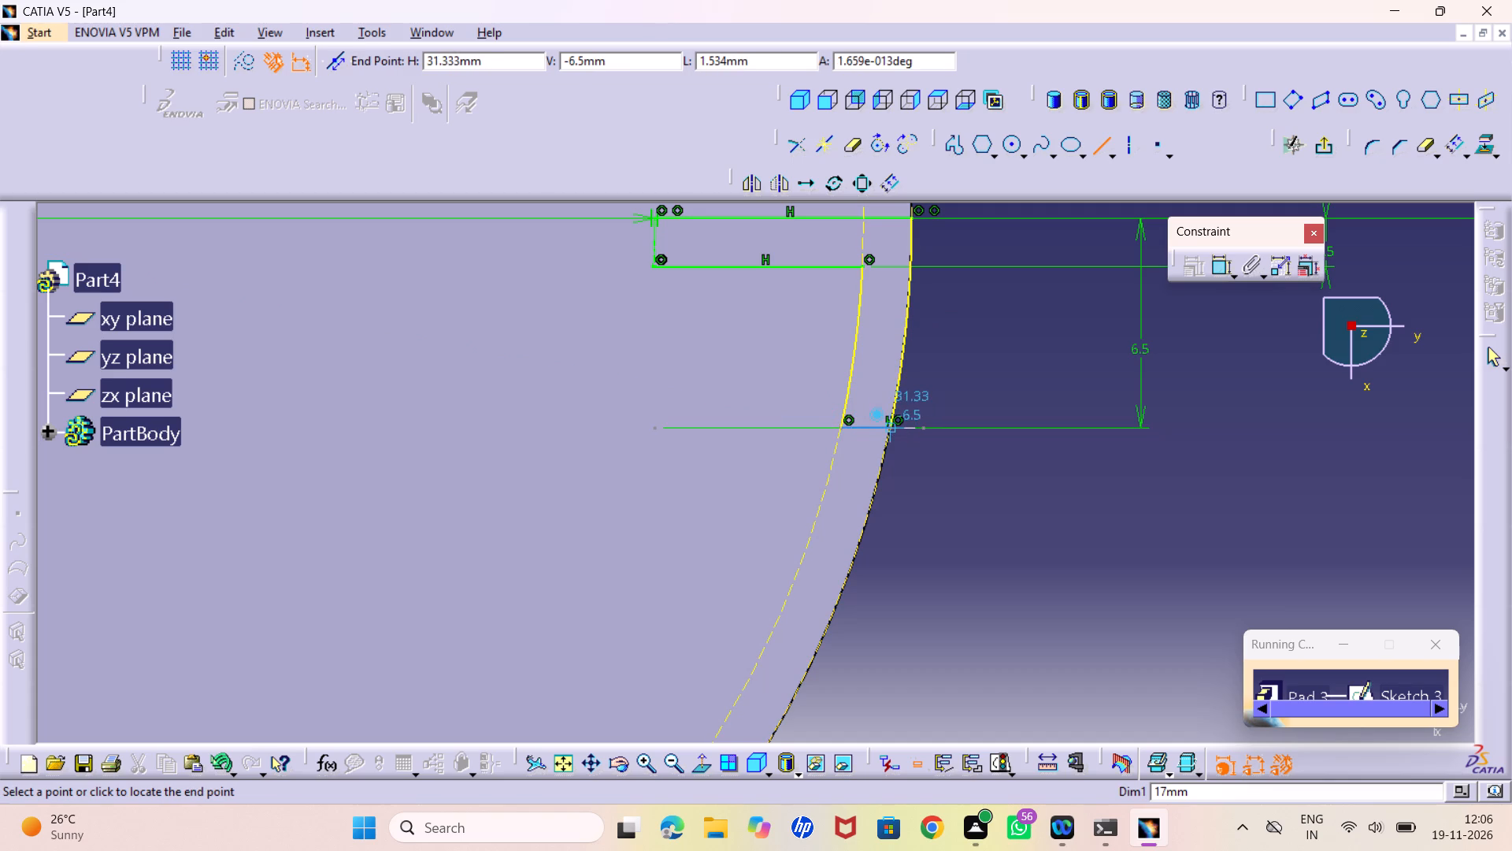
{"action": "left_click", "coordinate": [892, 426]}
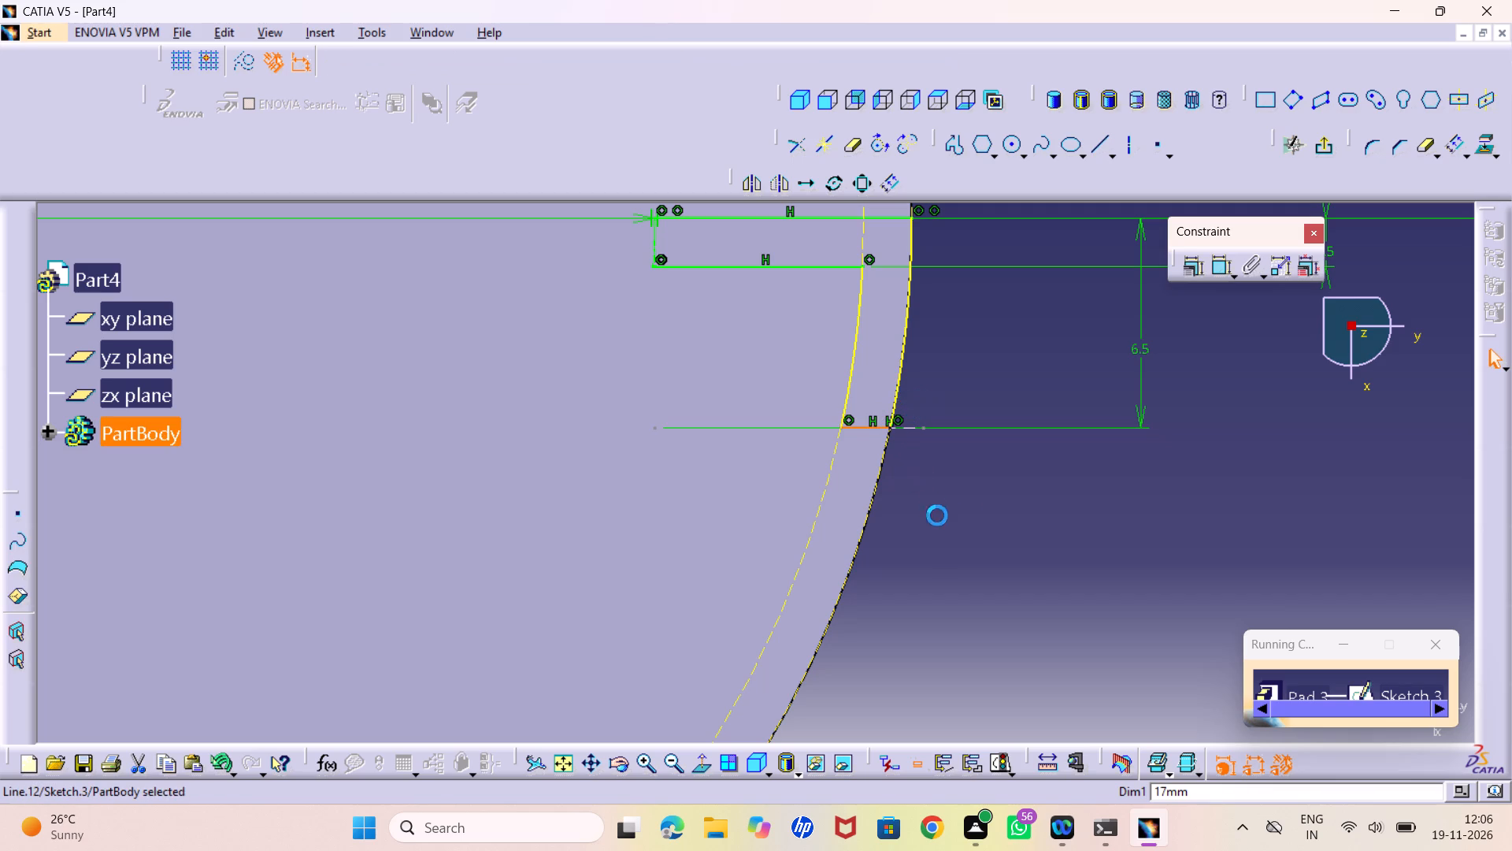
{"action": "left_click", "coordinate": [1074, 483]}
Delete the leftover horizontal line segment that crosses the outer rim at the profile's lower end.
{"action": "middle_click_drag", "start_coordinate": [1028, 367], "coordinate": [1049, 407]}
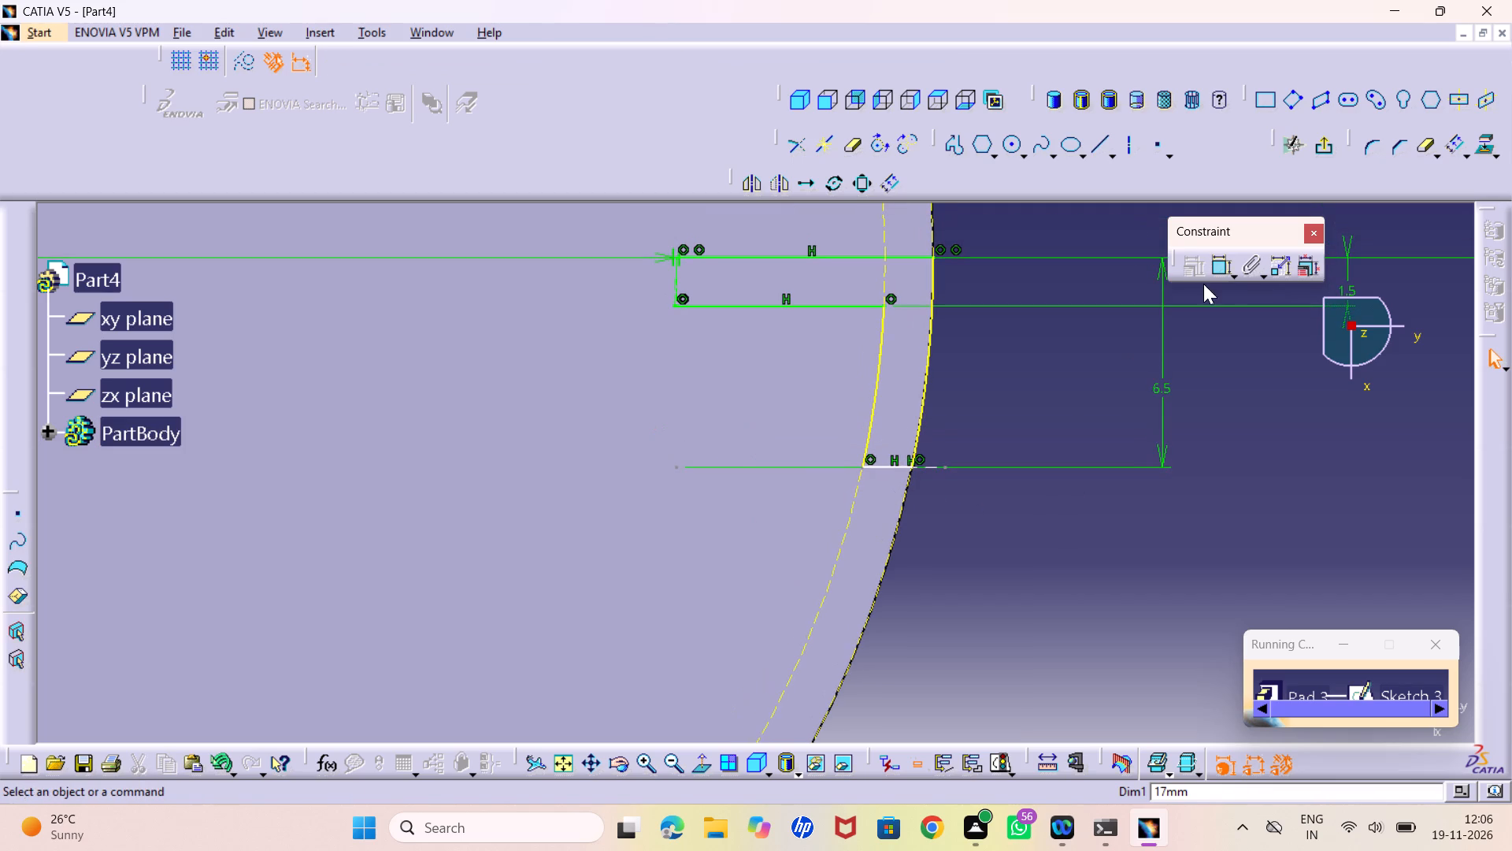
{"action": "double_click", "coordinate": [1215, 267]}
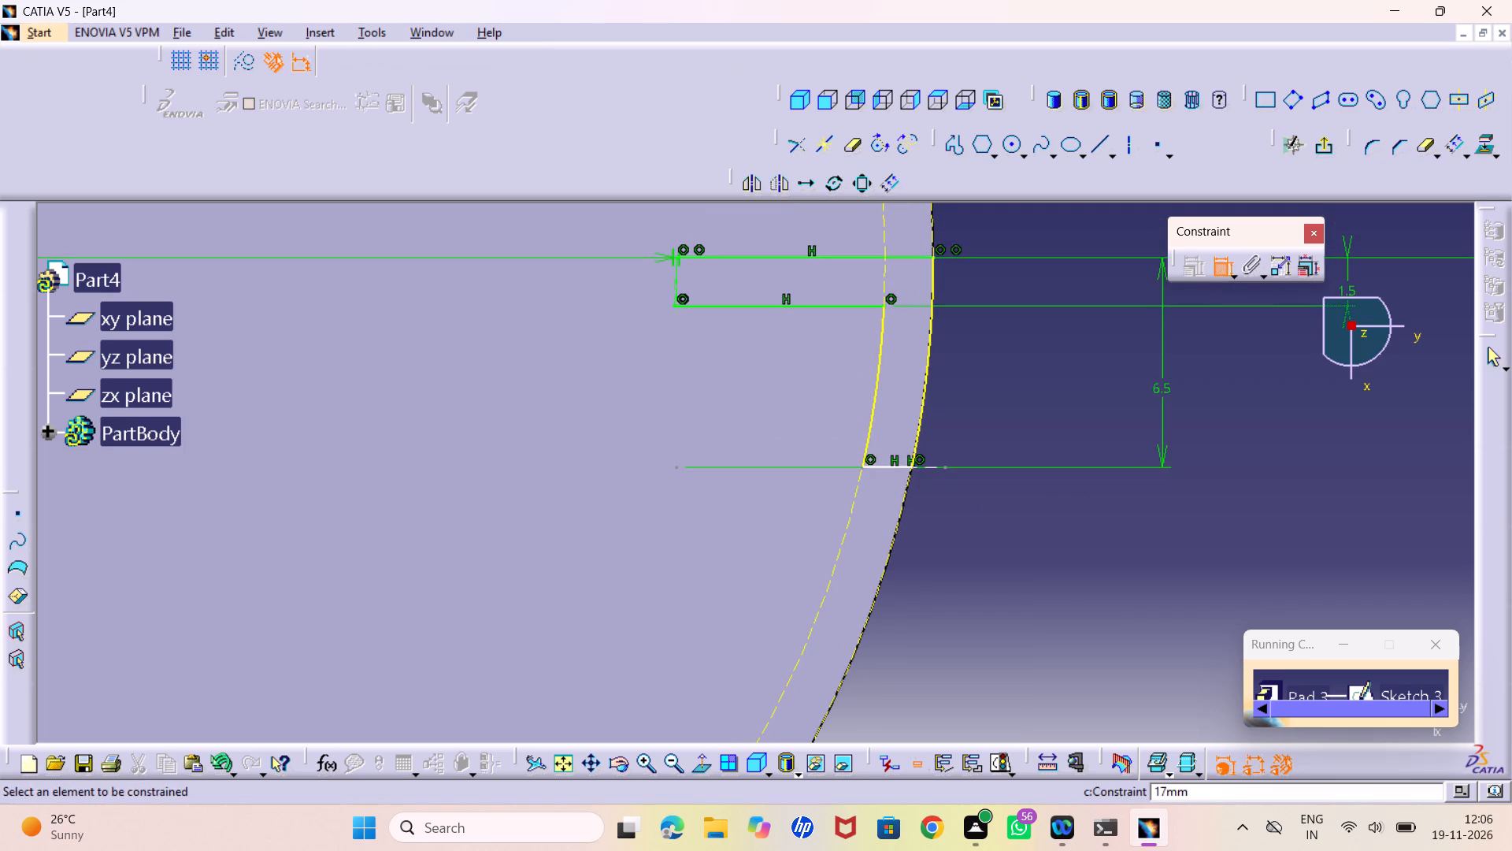
{"action": "left_click", "coordinate": [1222, 269]}
{"action": "right_click", "coordinate": [936, 466]}
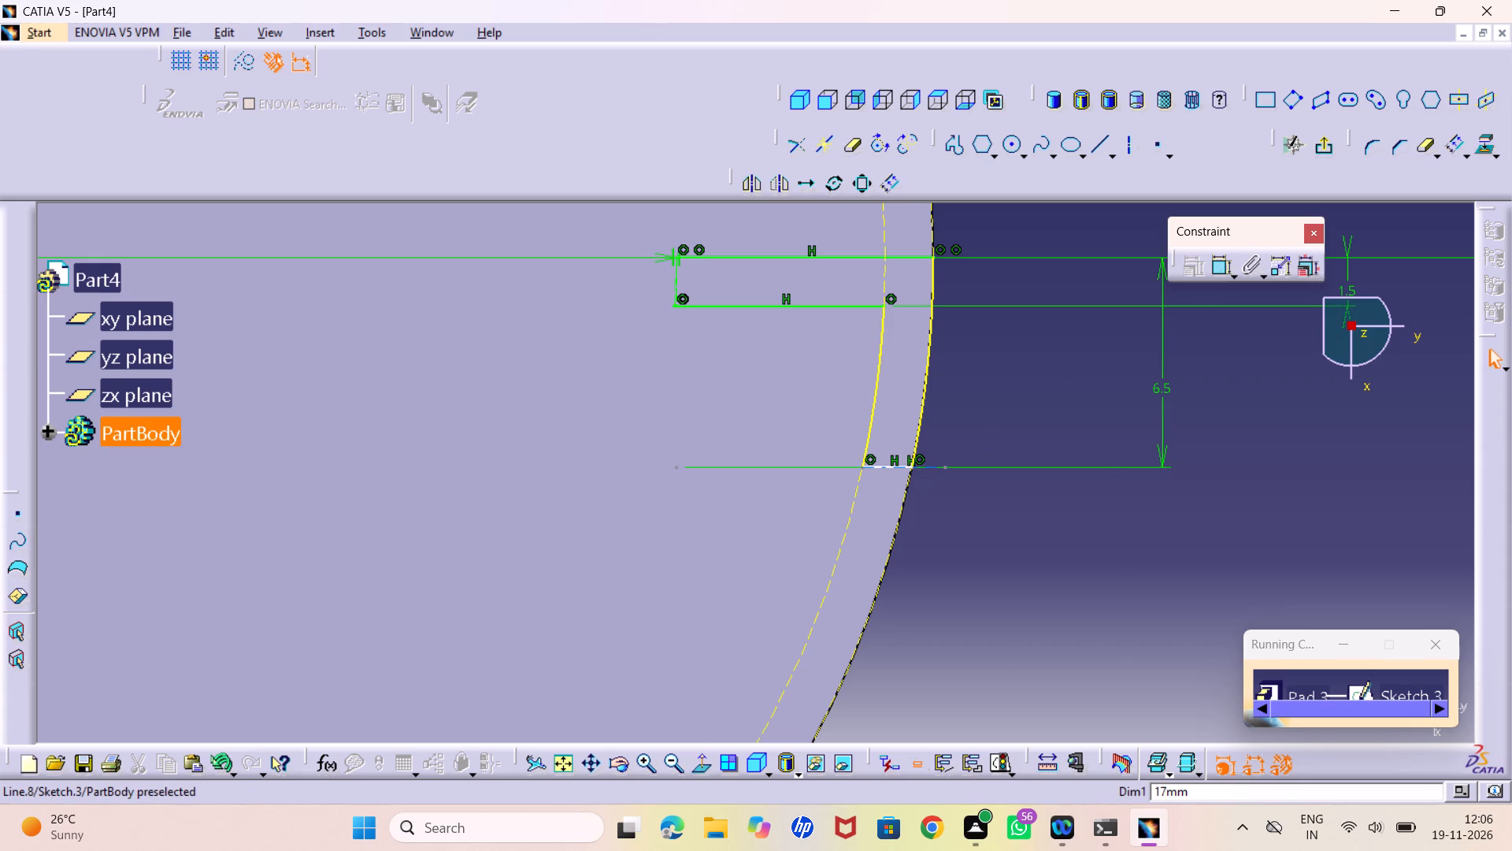
{"action": "left_click", "coordinate": [997, 708]}
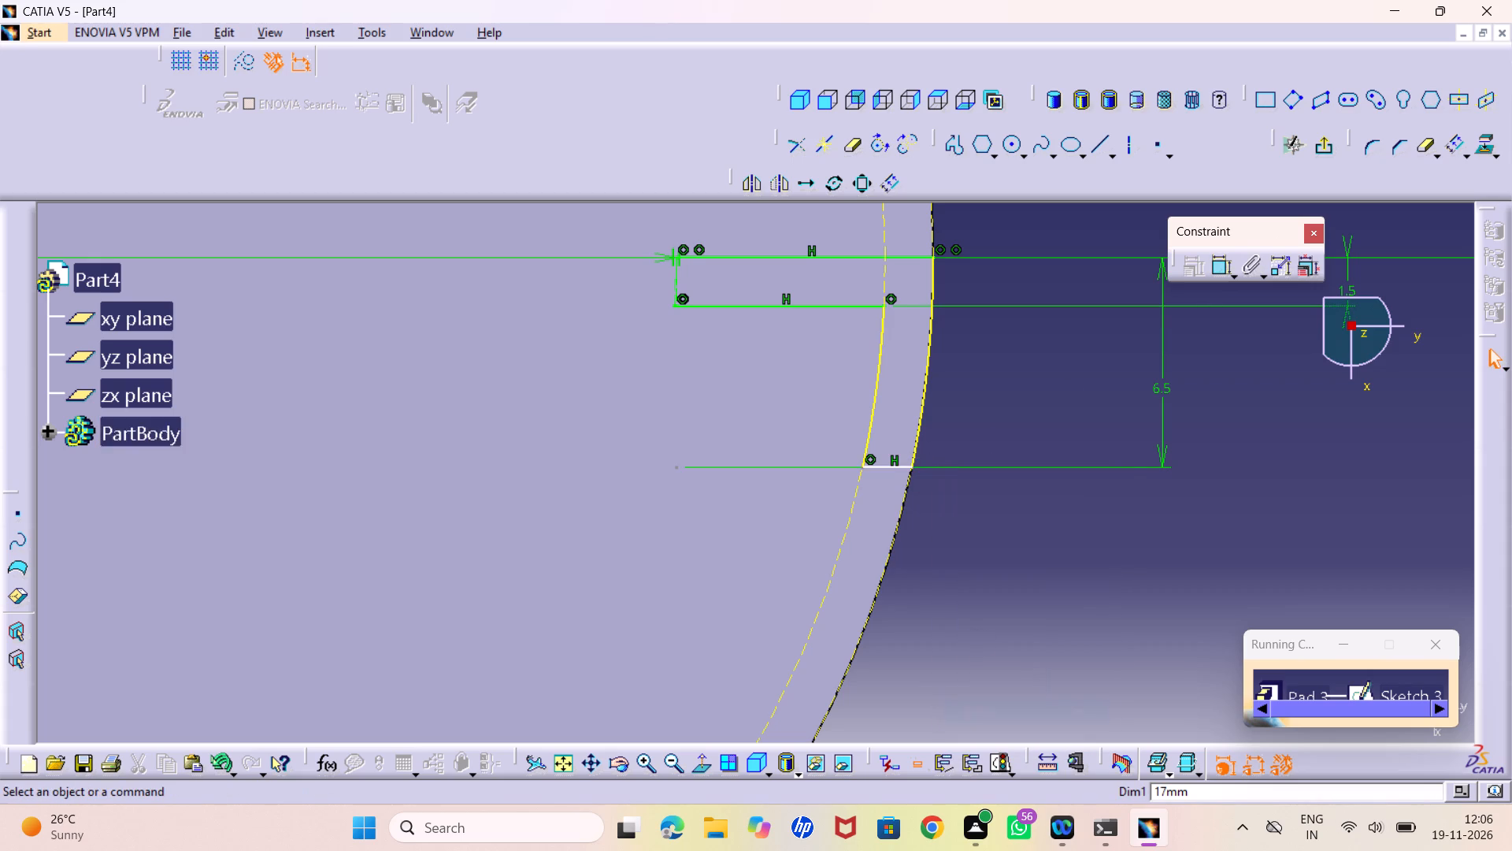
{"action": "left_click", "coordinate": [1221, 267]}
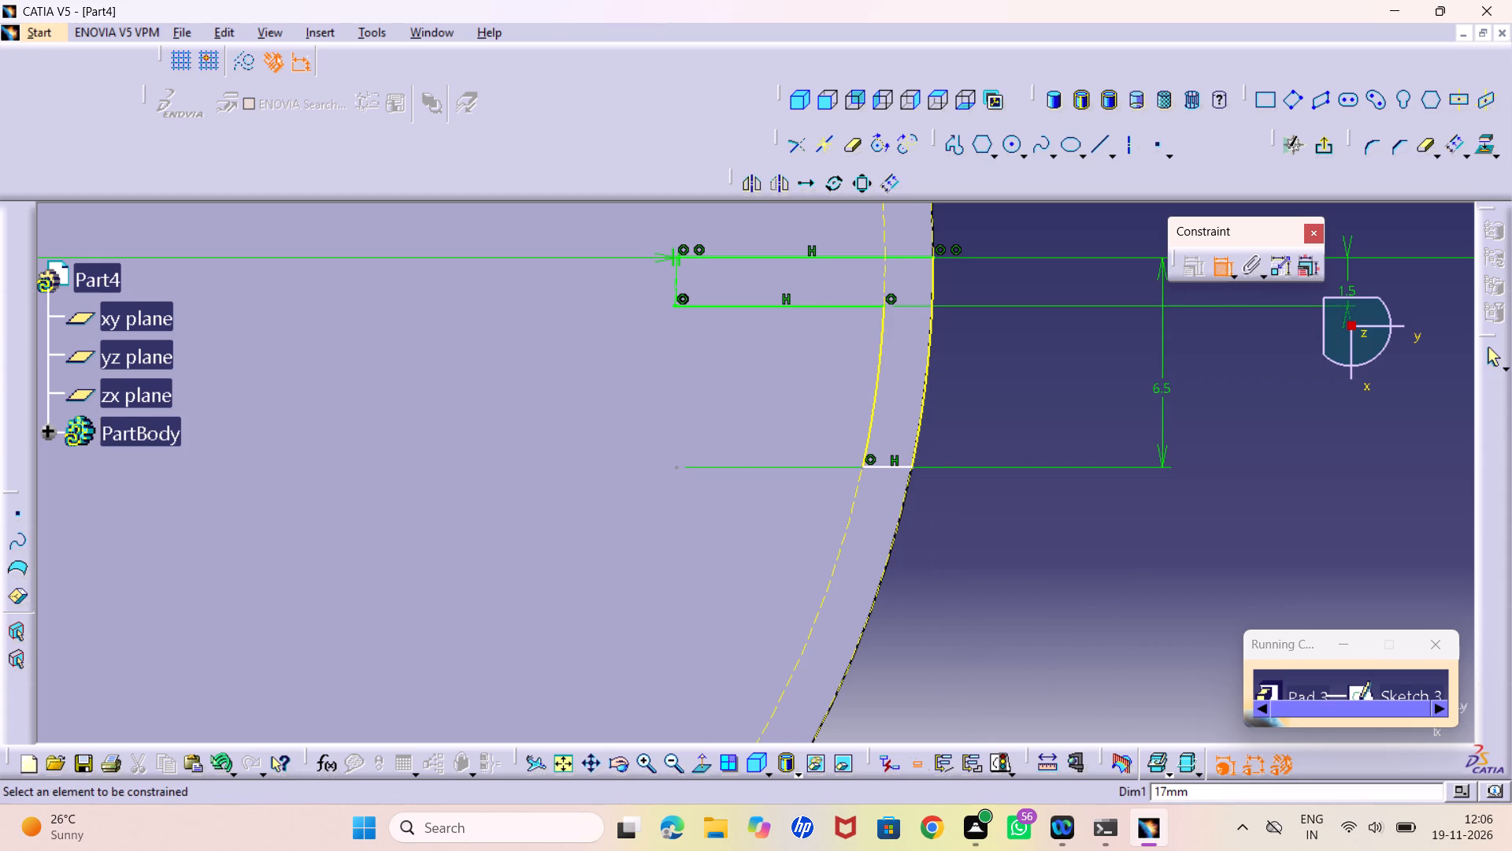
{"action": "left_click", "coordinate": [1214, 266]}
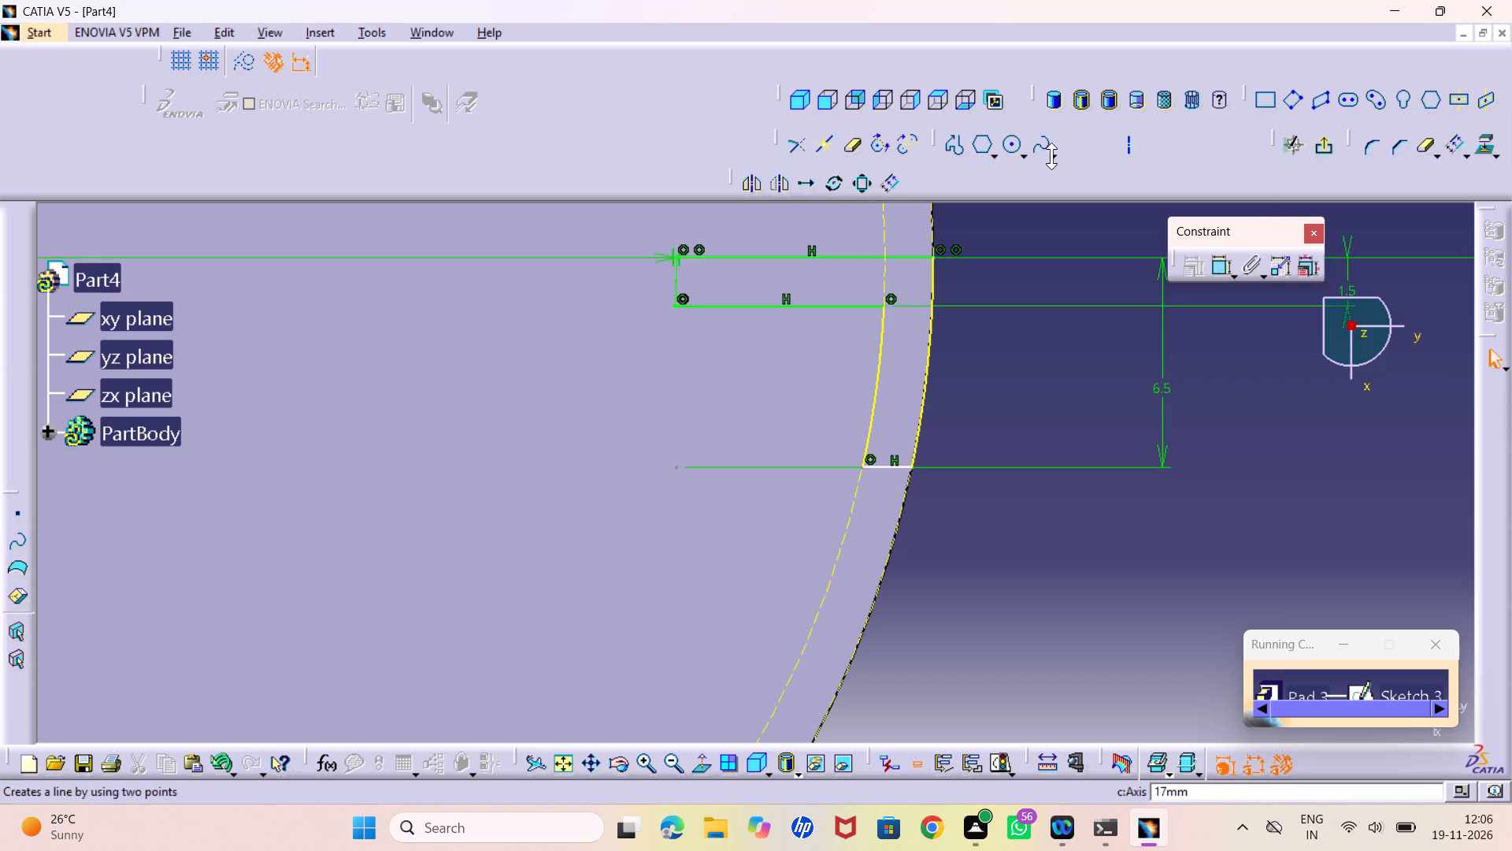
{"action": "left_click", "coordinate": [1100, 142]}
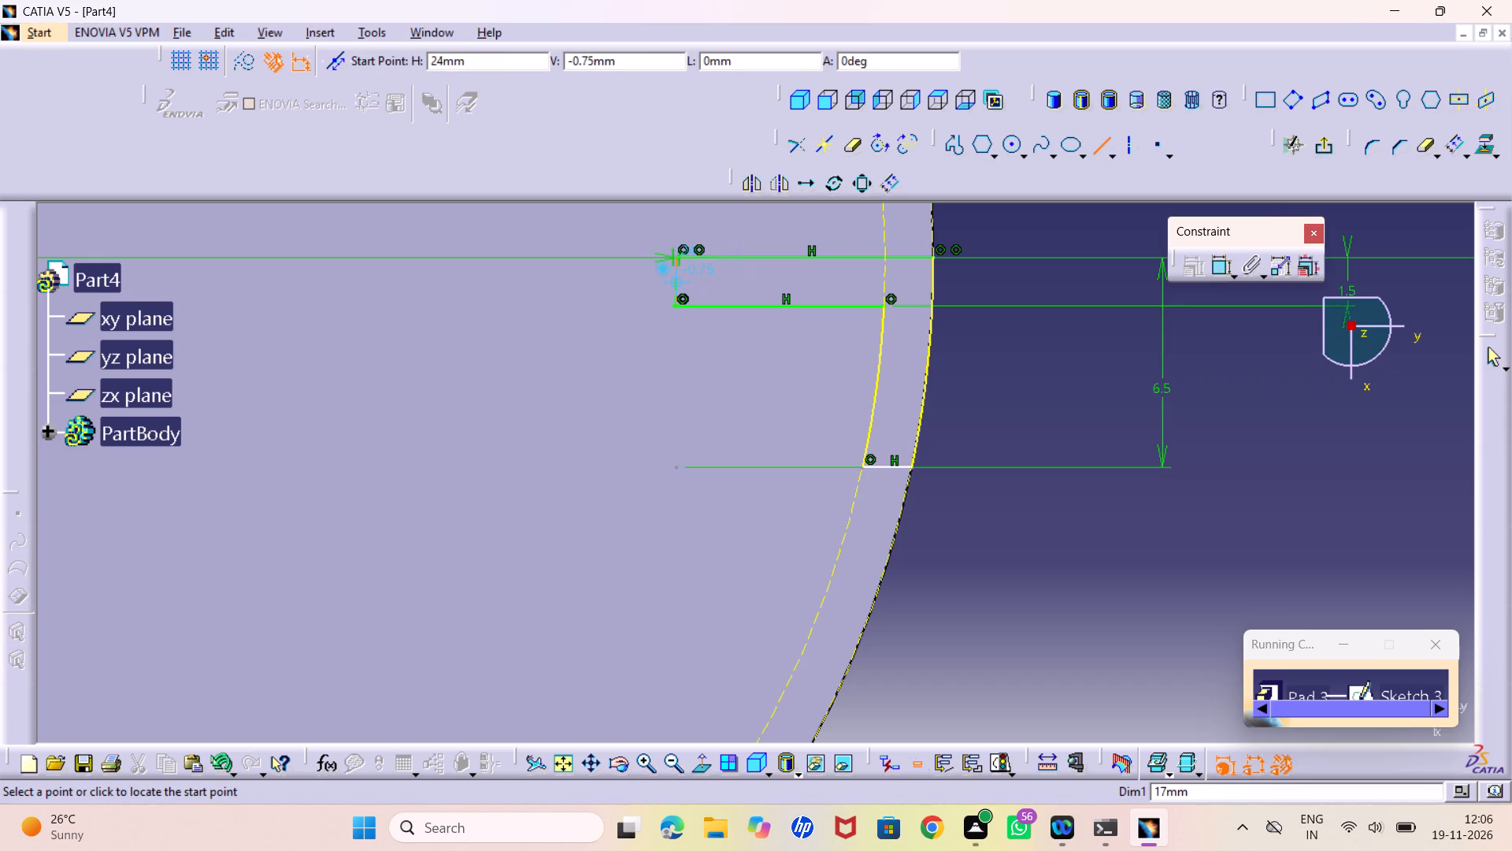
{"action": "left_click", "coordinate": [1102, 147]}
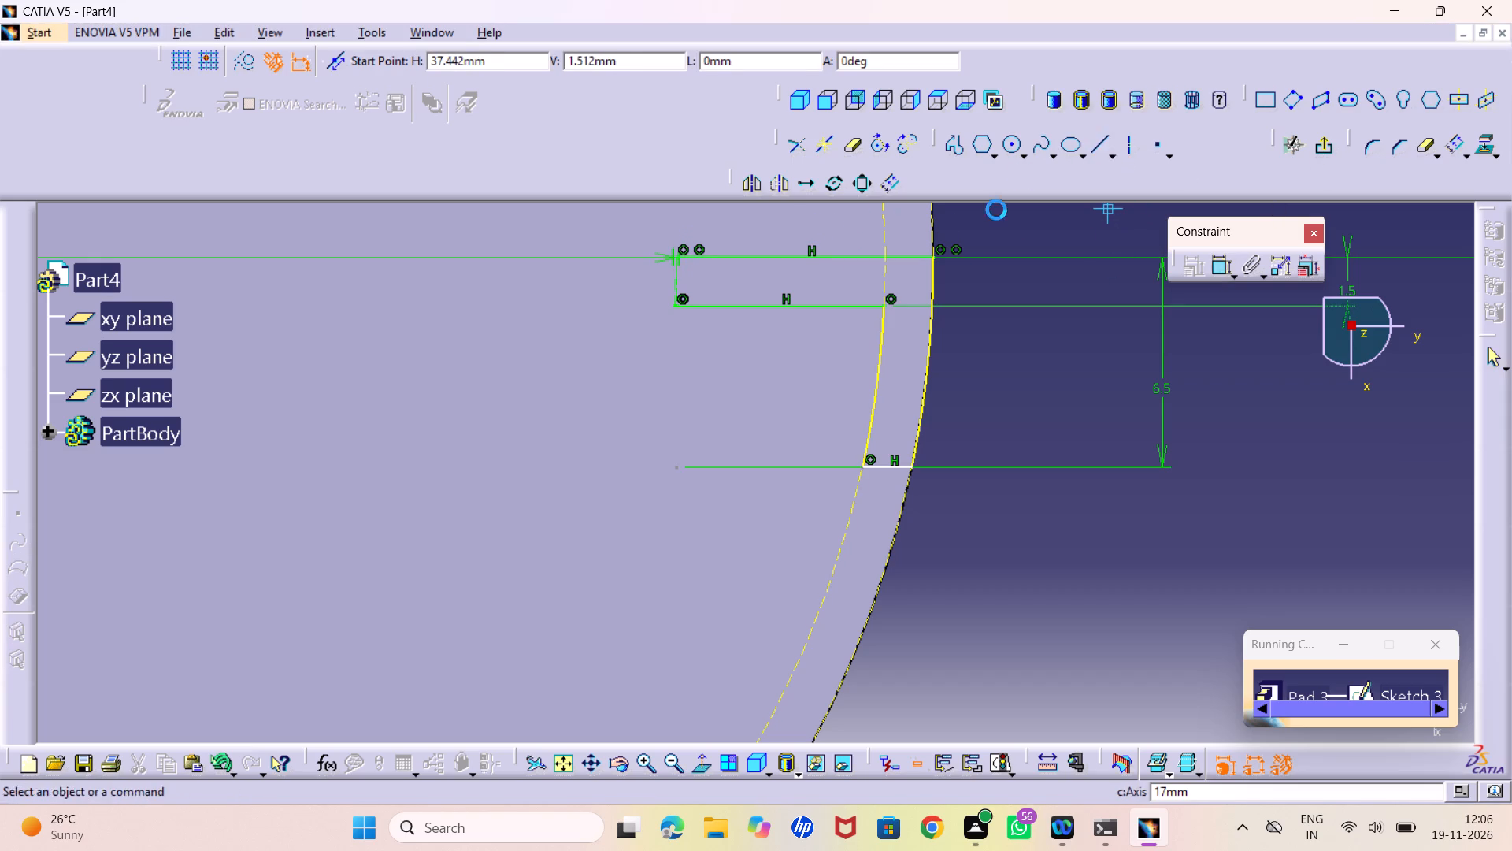
Delete the short vertical line and the overlapping arc remnant at the inner end of the two horizontal profile lines.
{"action": "right_click", "coordinate": [673, 273]}
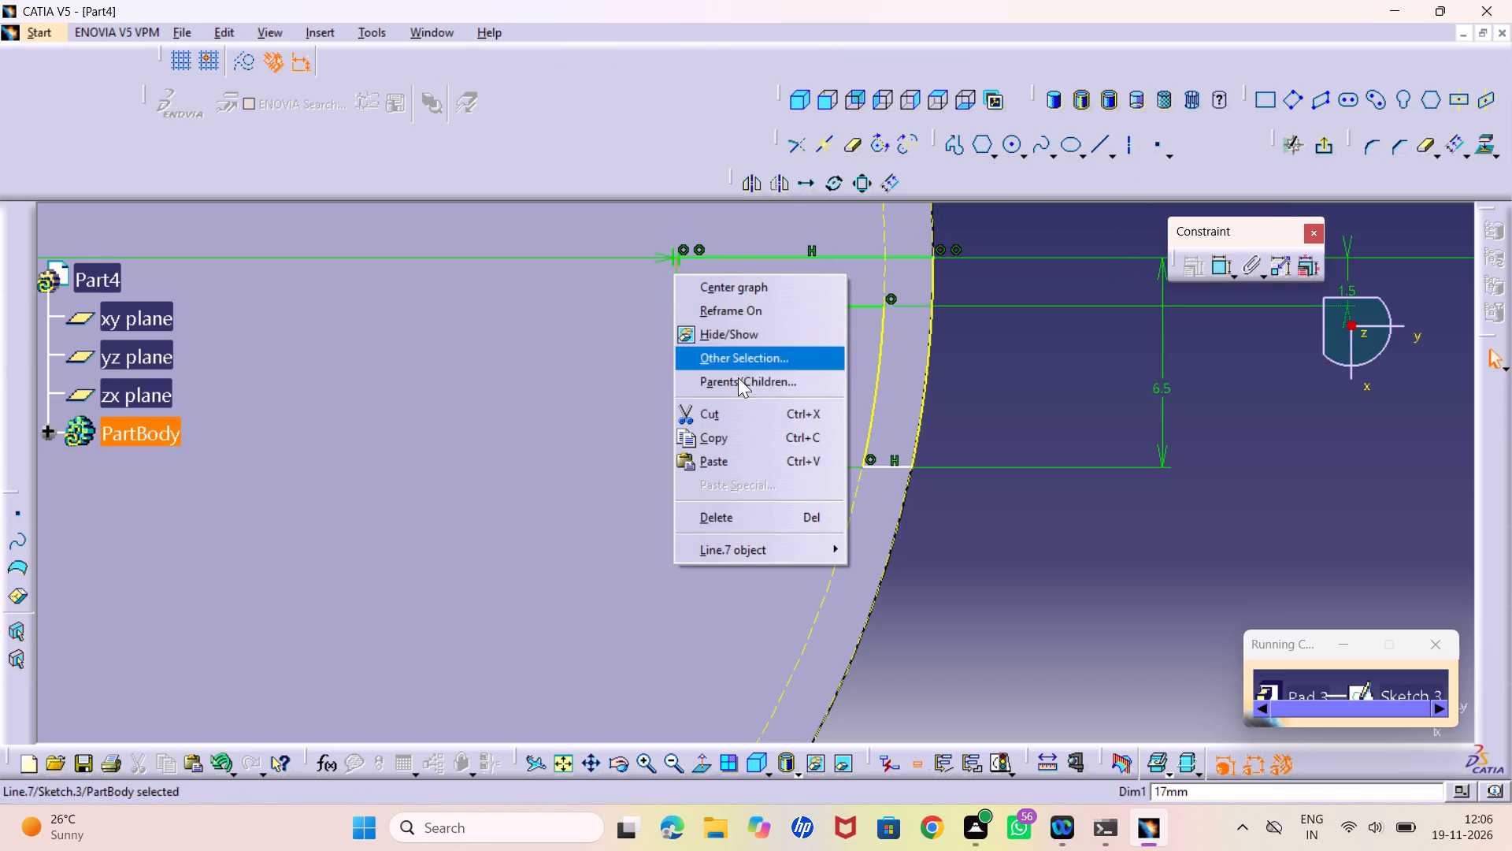
{"action": "left_click", "coordinate": [712, 517]}
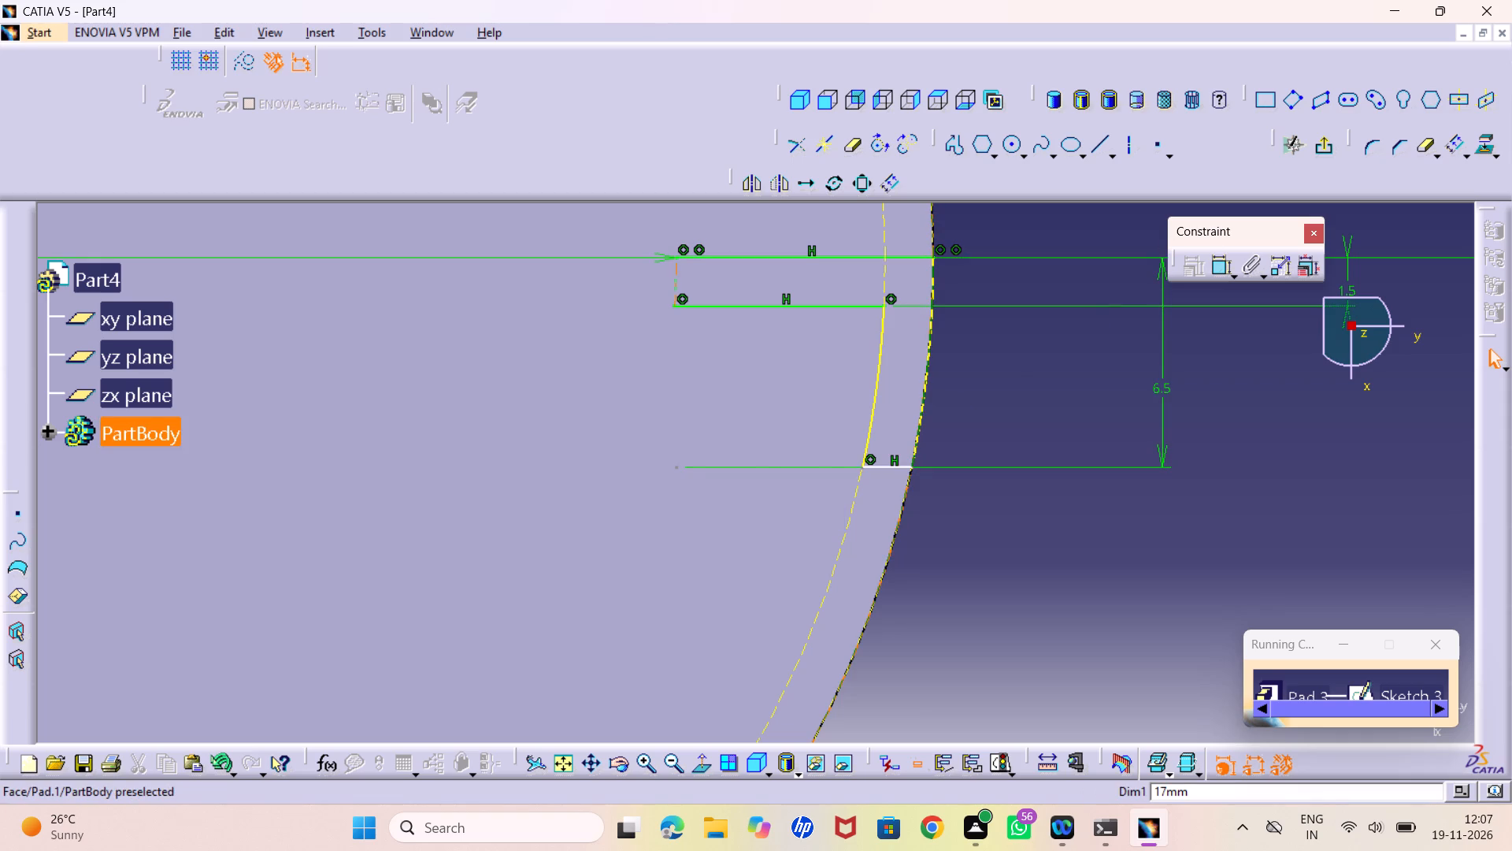
{"action": "right_click", "coordinate": [673, 281]}
{"action": "left_click", "coordinate": [717, 520]}
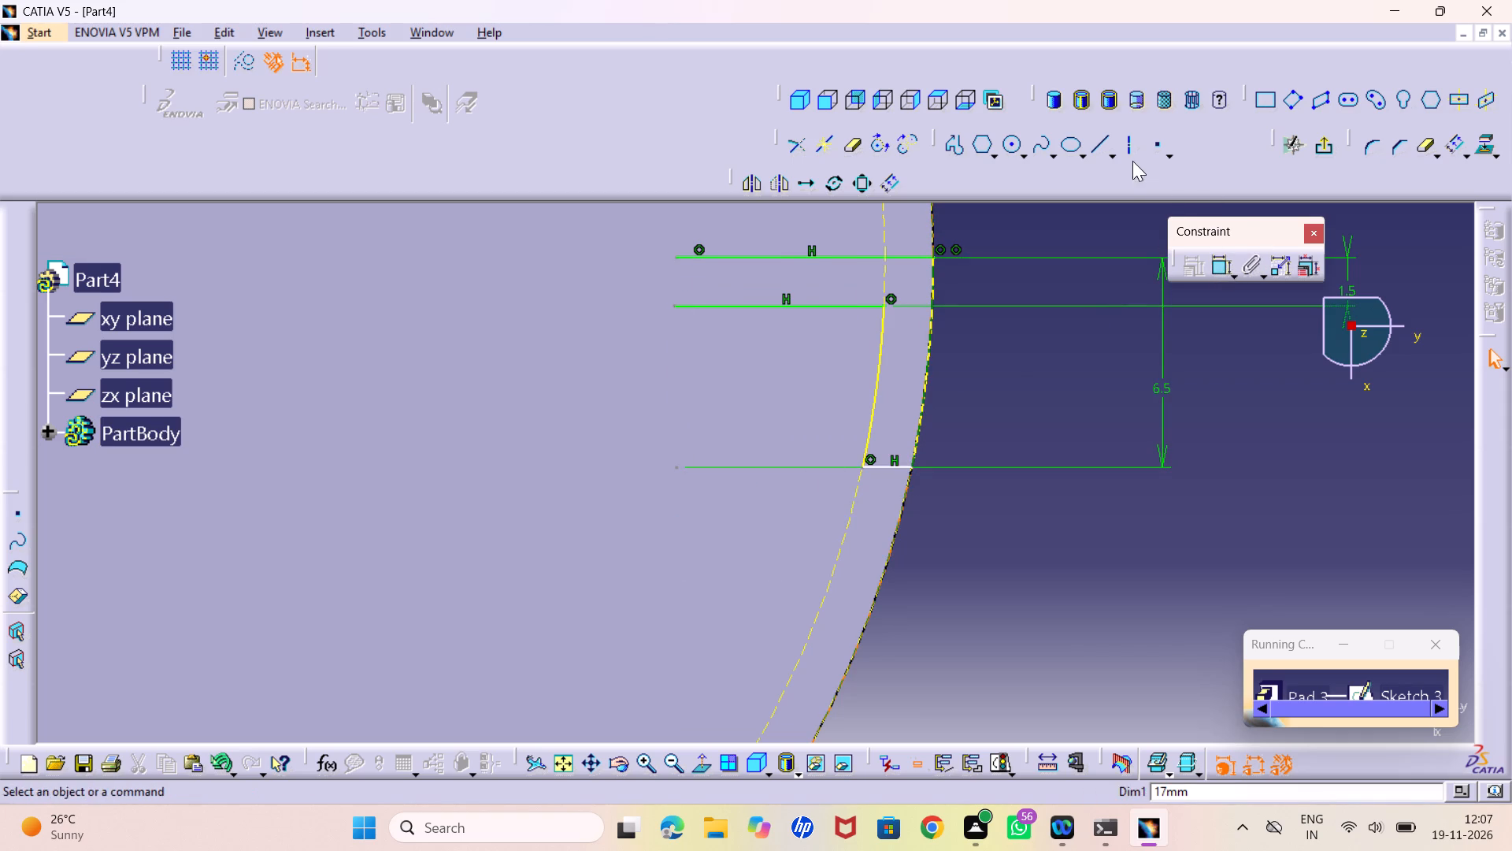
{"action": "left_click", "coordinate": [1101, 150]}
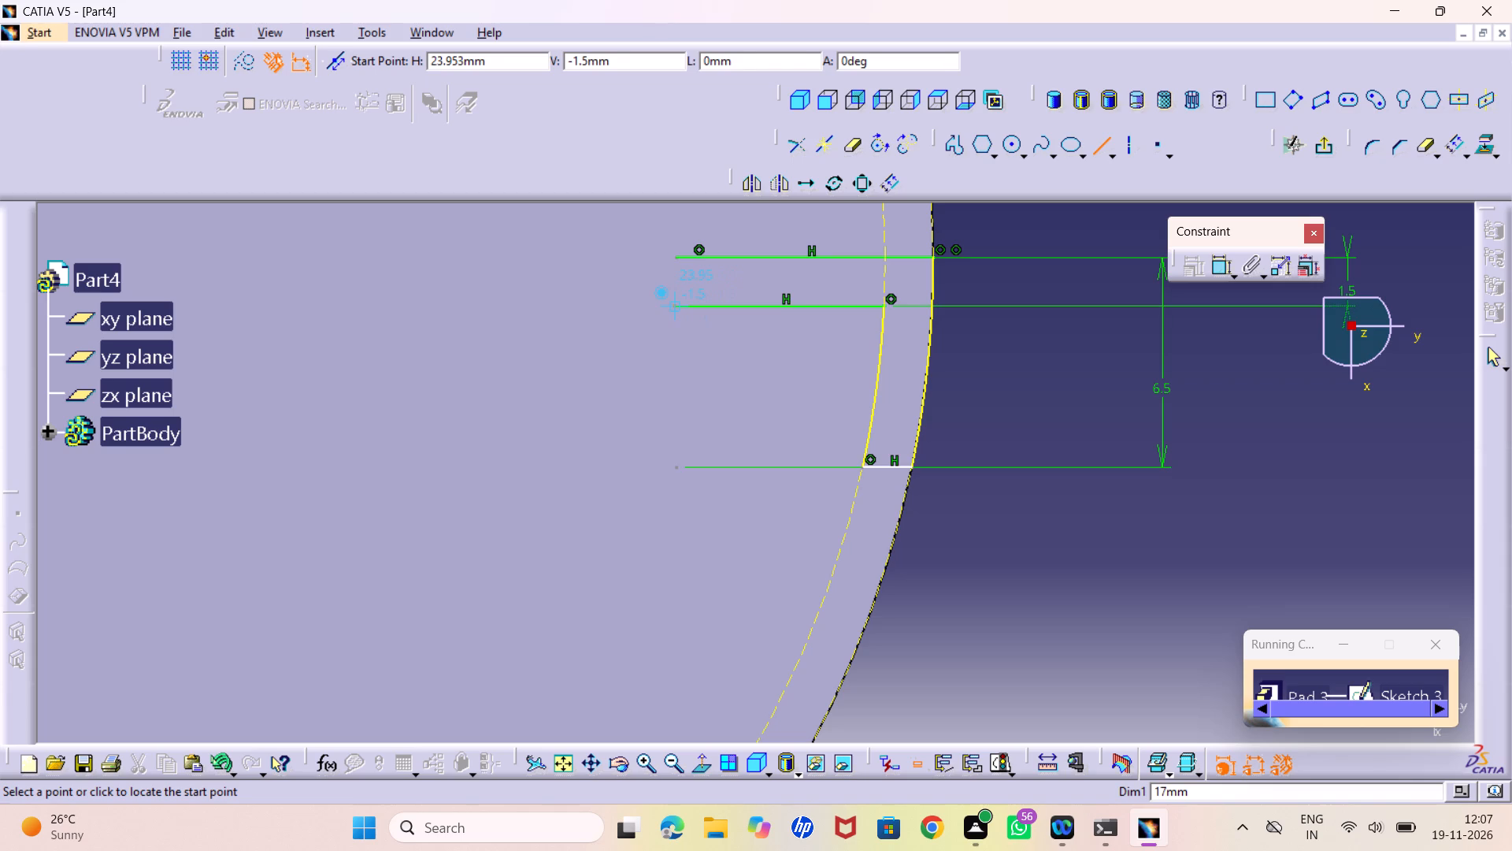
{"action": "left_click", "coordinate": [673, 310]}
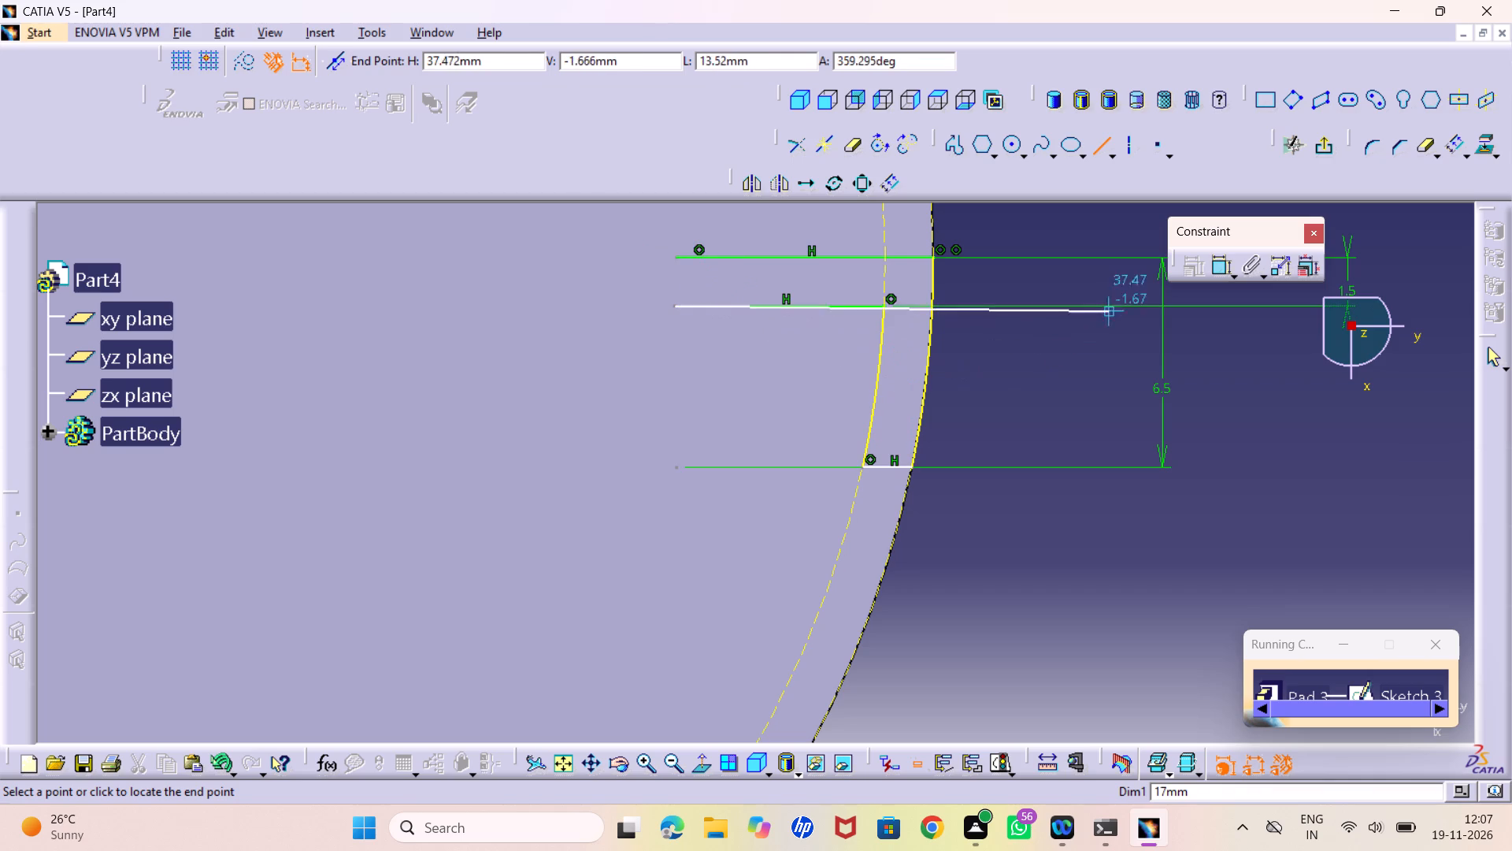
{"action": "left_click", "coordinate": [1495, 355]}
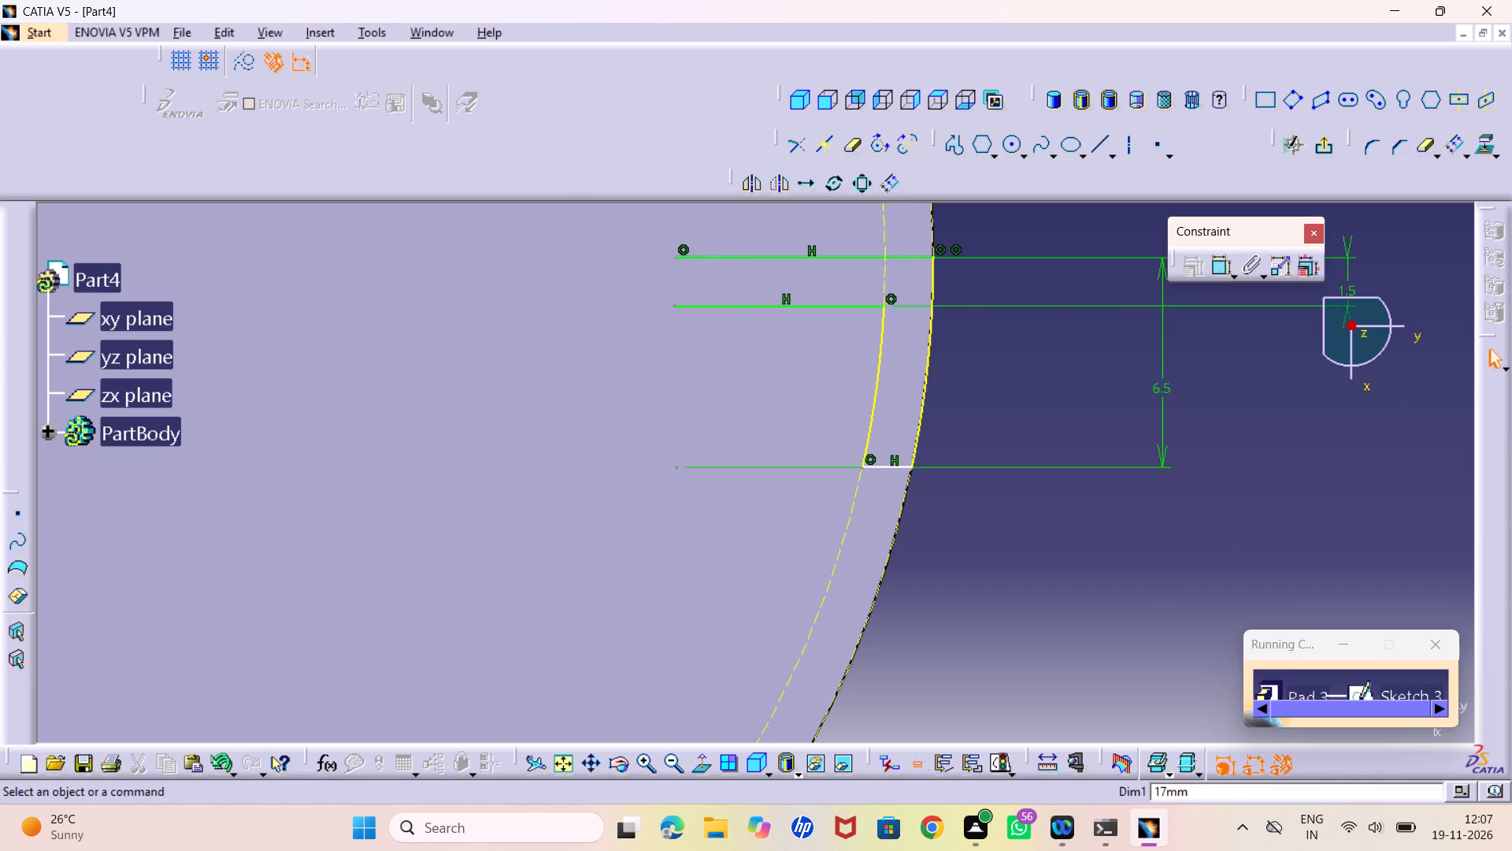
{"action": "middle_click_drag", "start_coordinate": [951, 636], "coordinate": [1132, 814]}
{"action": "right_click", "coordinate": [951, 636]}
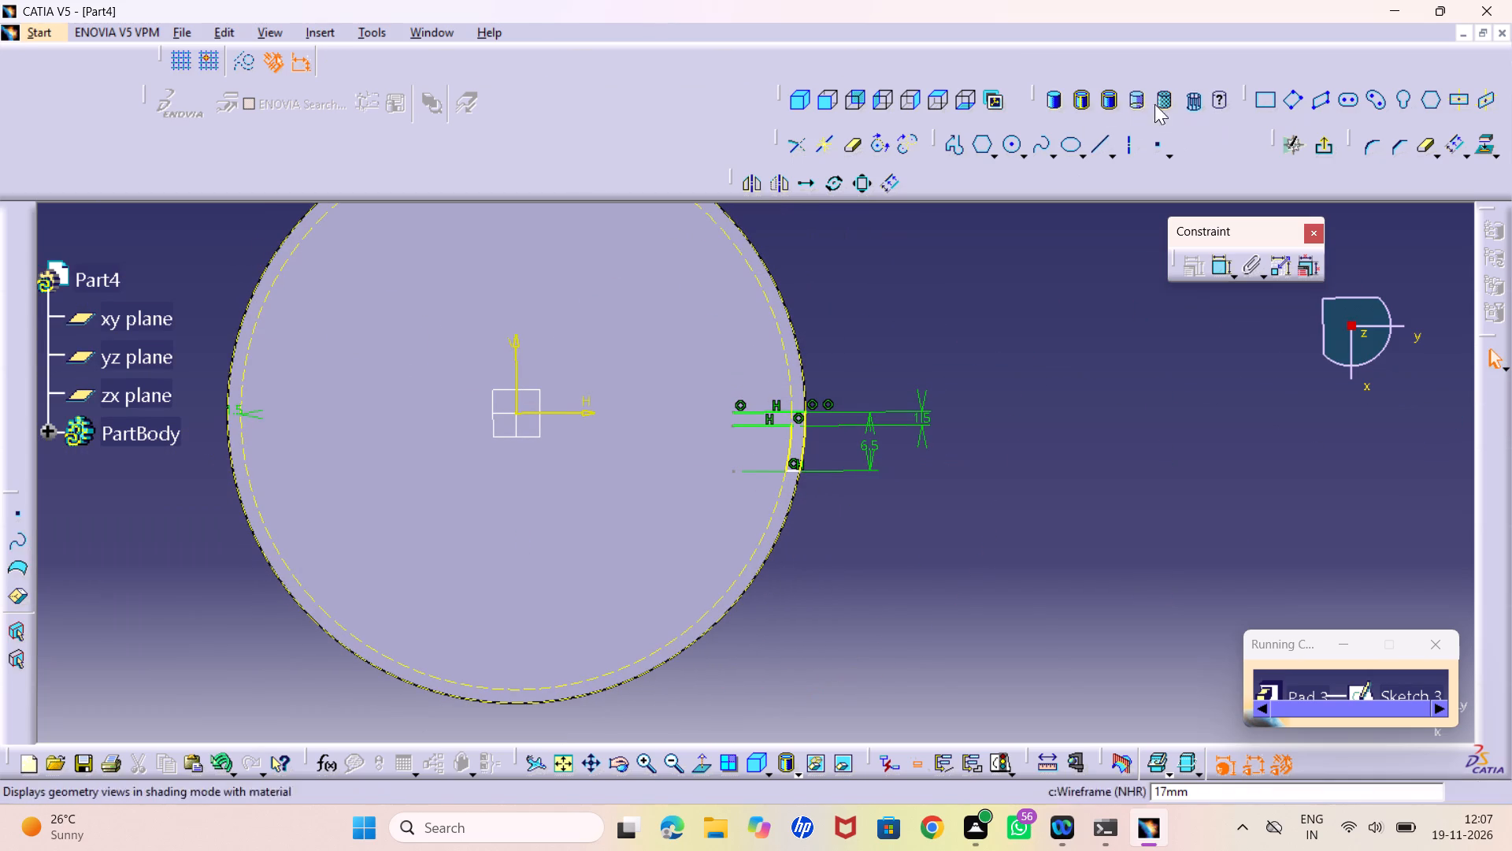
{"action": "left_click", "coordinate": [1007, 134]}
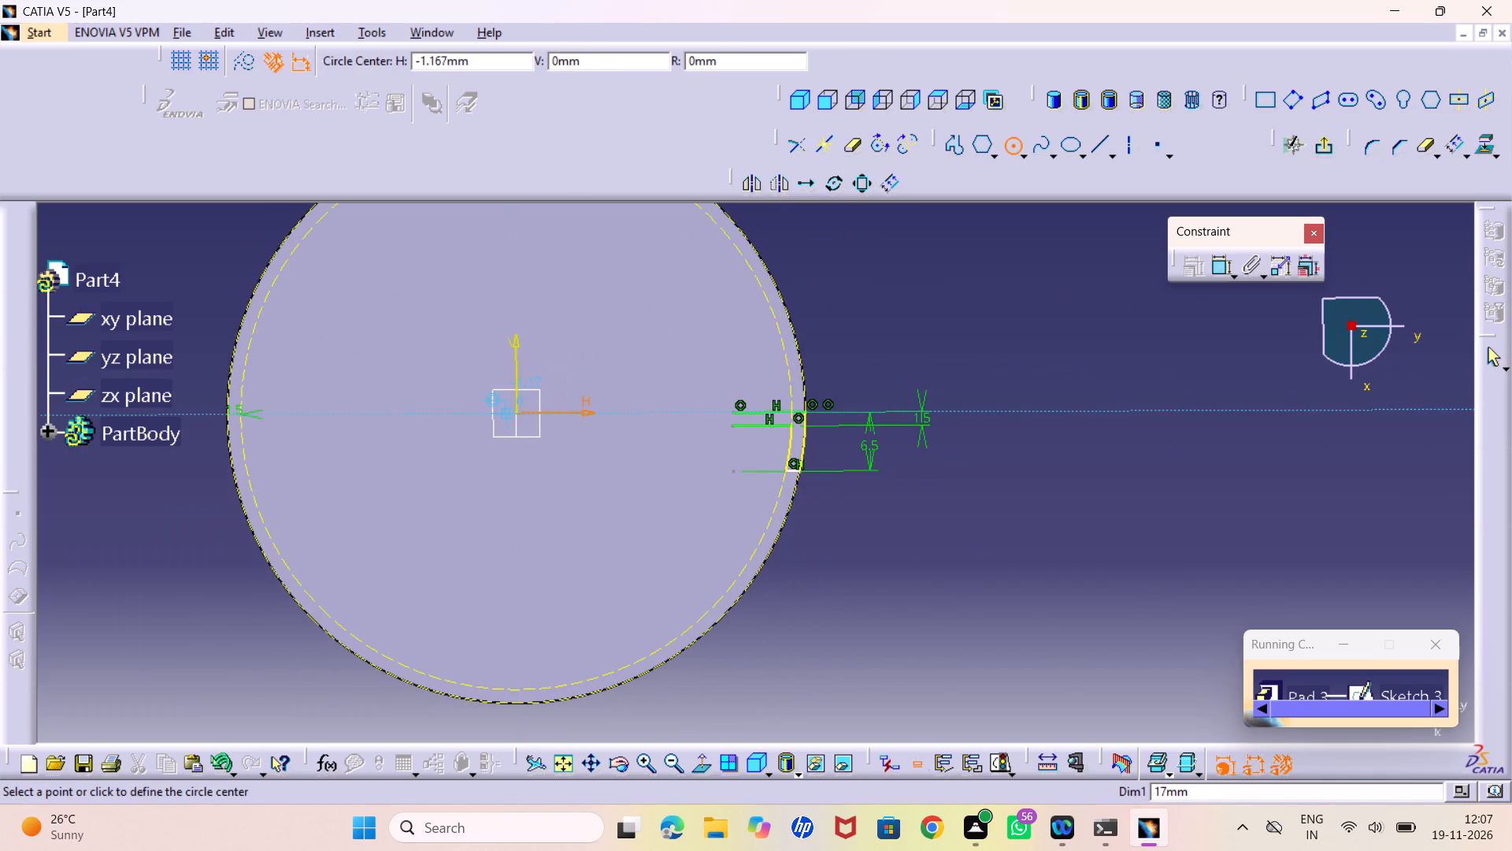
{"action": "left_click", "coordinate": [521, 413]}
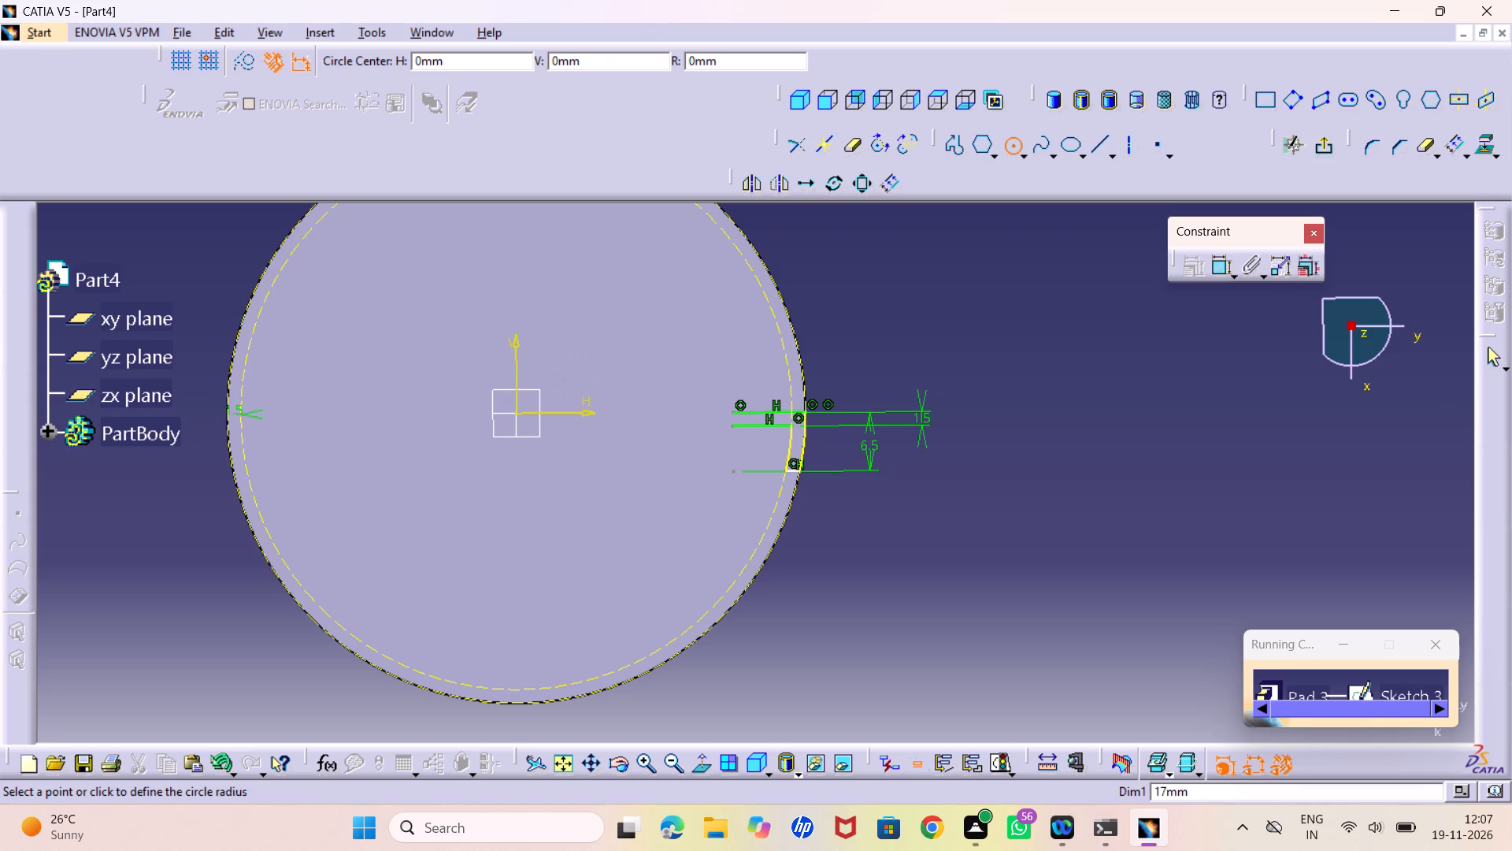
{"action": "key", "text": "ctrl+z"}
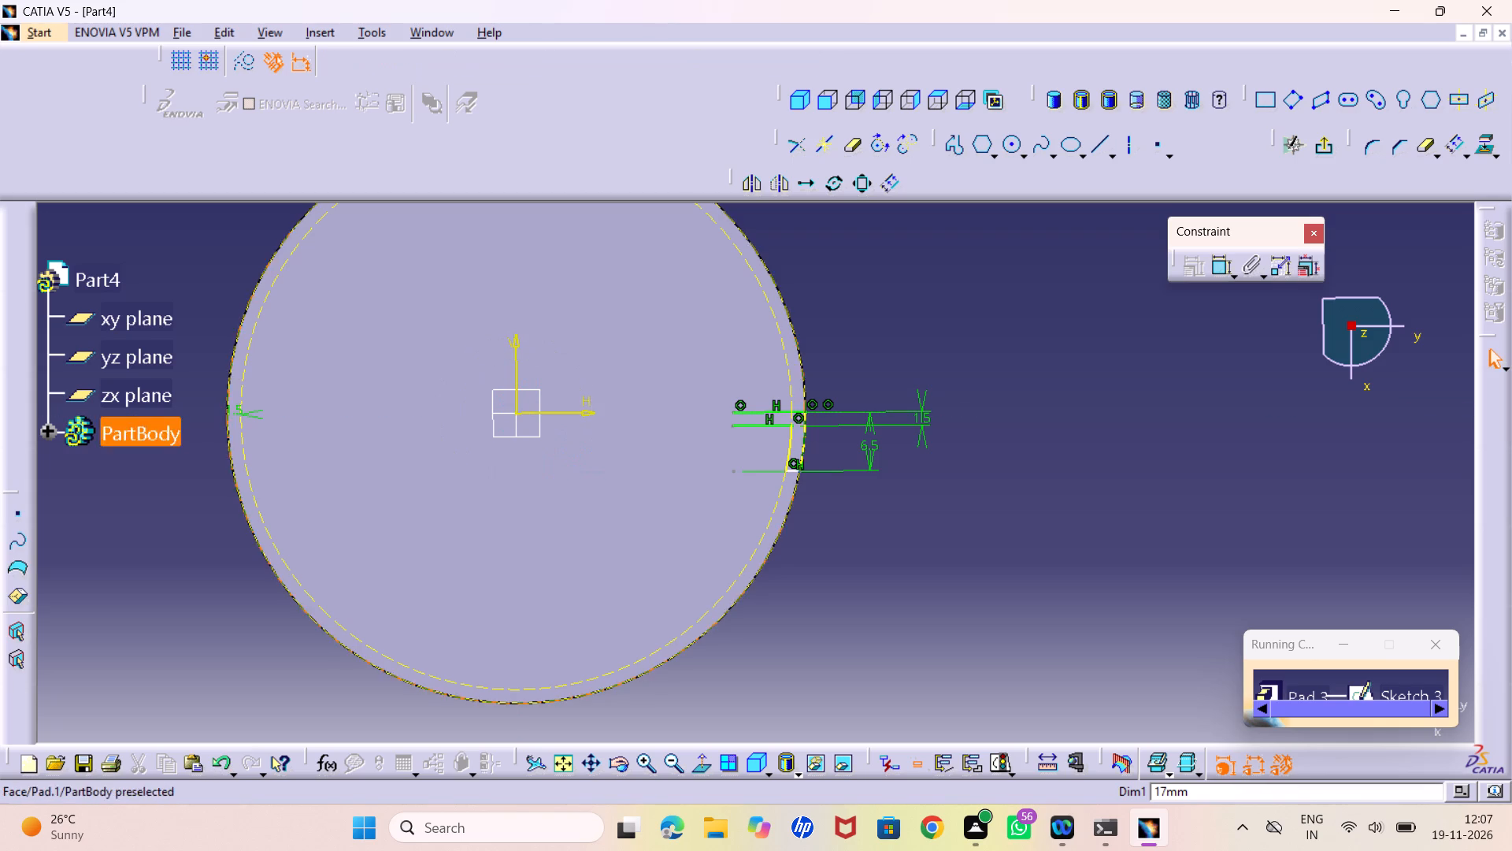
Draw a circle centred on the sketch origin and set its diameter to 48 mm.
{"action": "left_click", "coordinate": [1010, 148]}
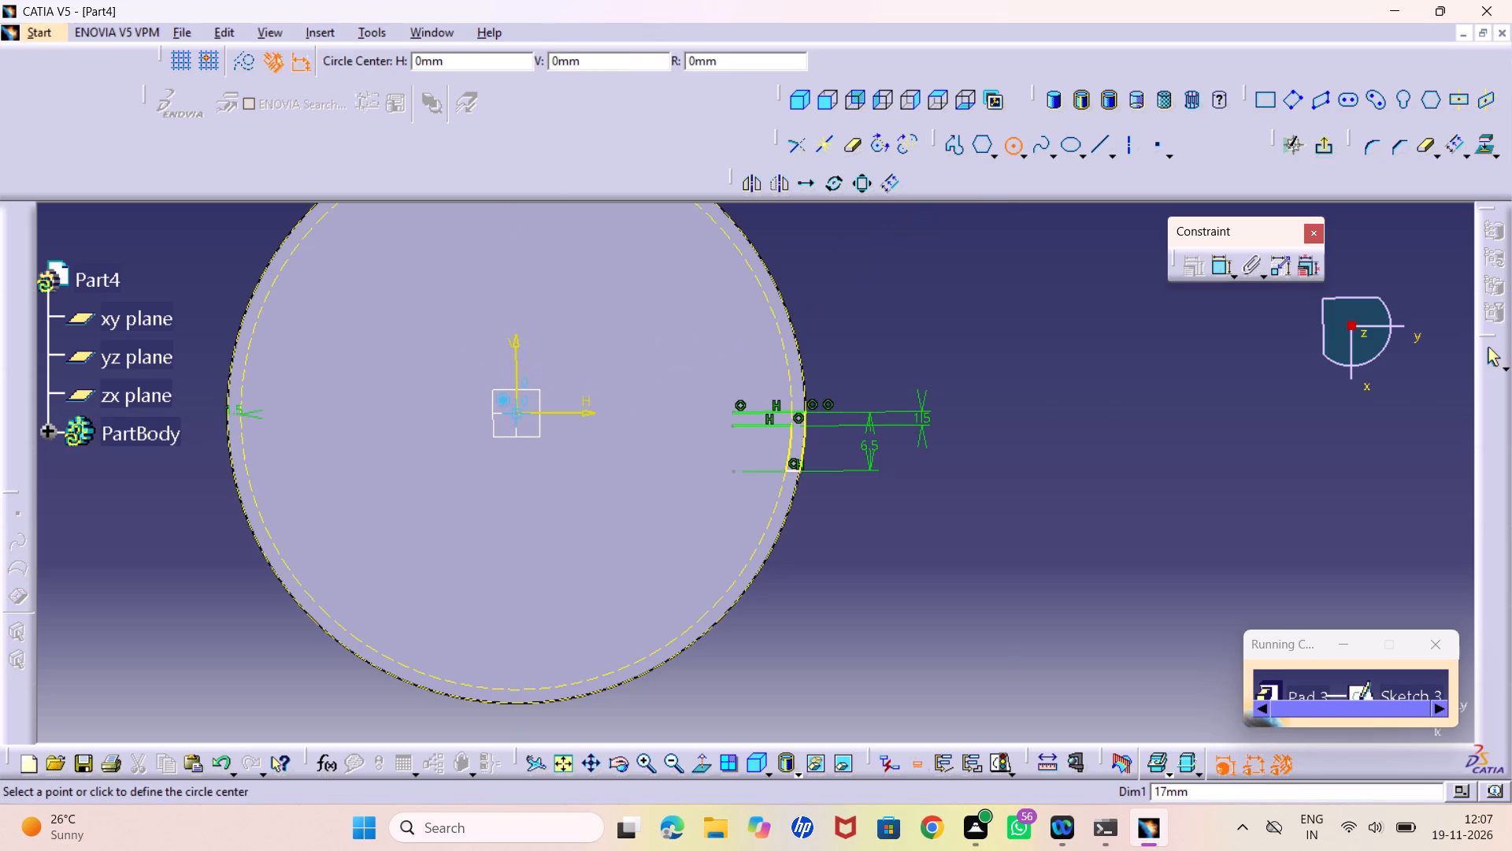
{"action": "left_click", "coordinate": [517, 417]}
{"action": "left_click", "coordinate": [684, 444]}
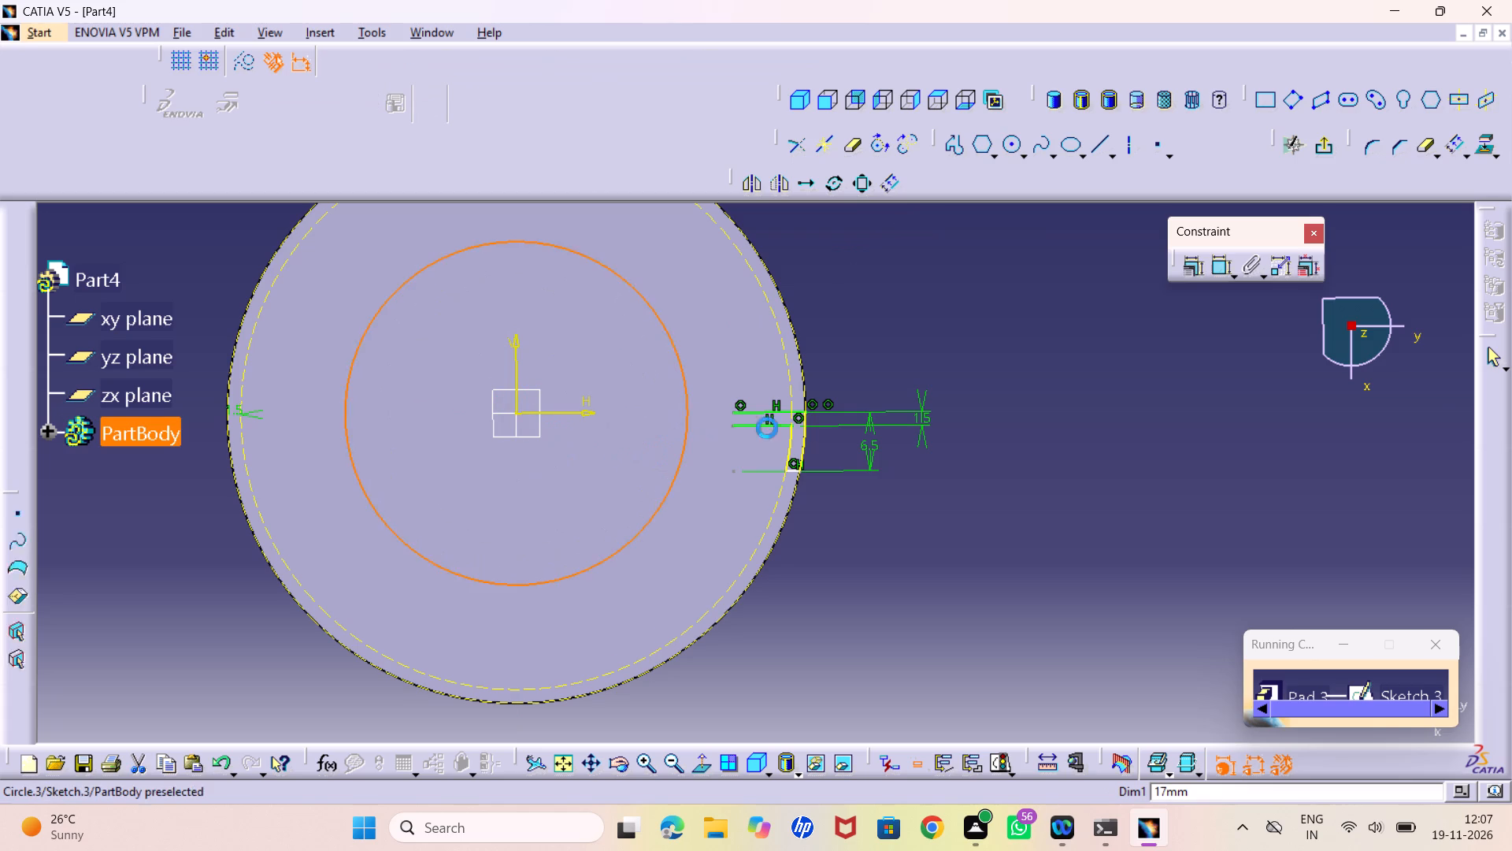
{"action": "left_click", "coordinate": [1215, 263]}
{"action": "left_click", "coordinate": [887, 291]}
{"action": "double_click", "coordinate": [883, 286]}
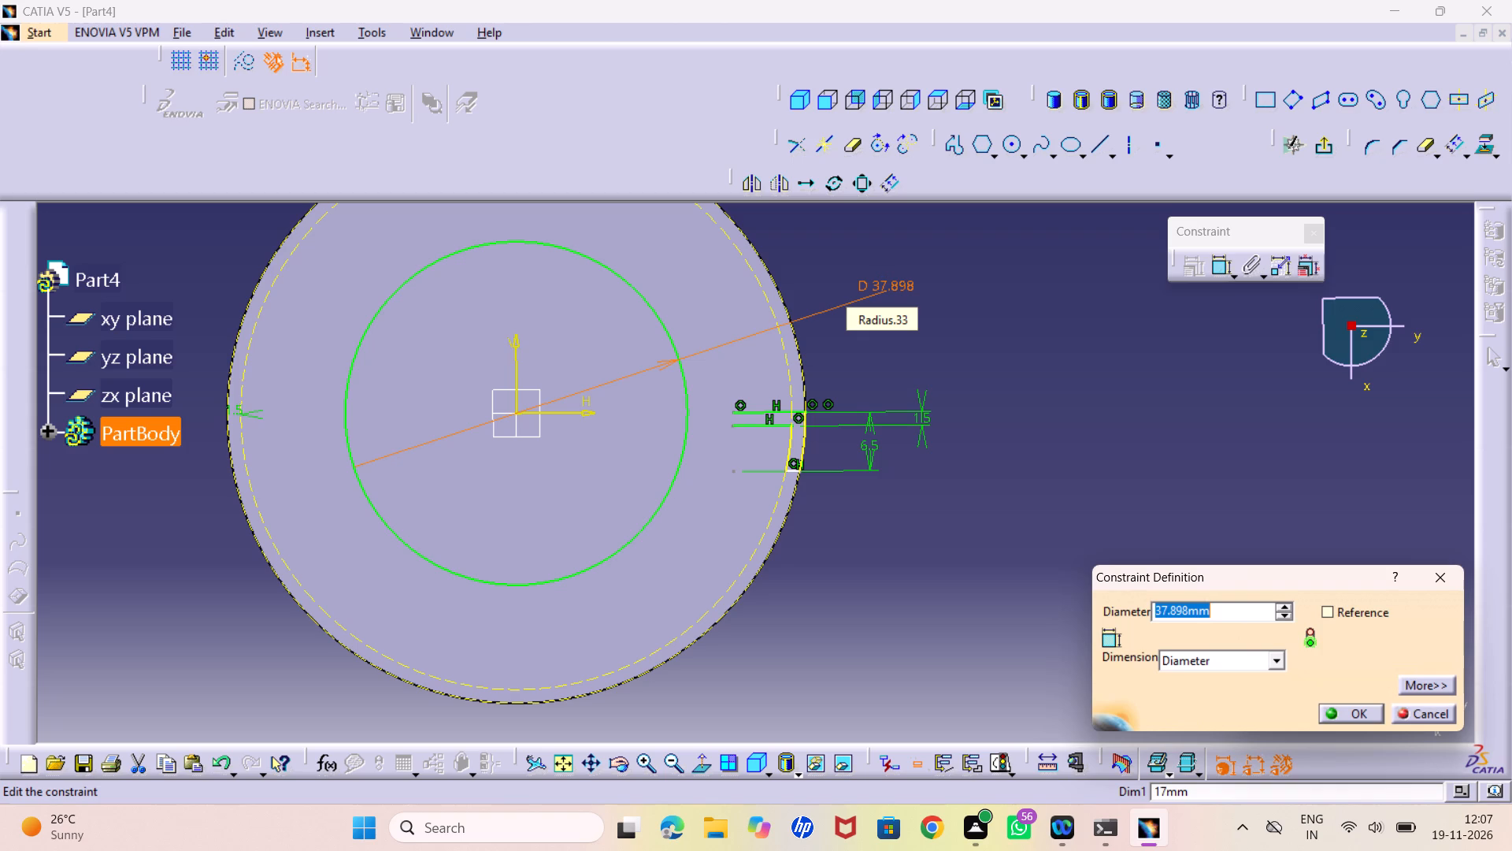
{"action": "type", "text": "48"}
{"action": "key", "text": "Return"}
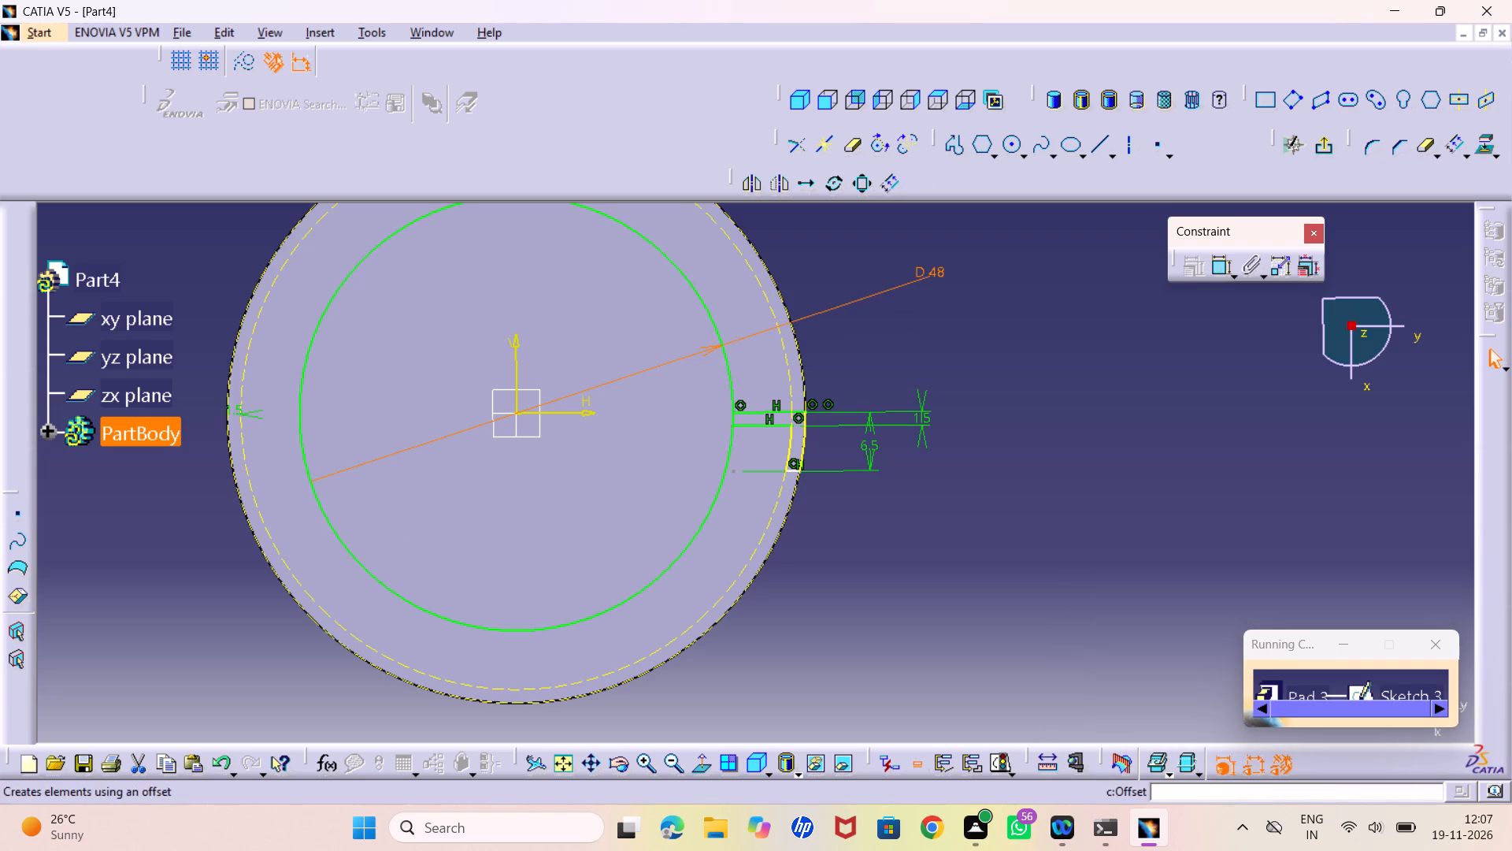
Quick Trim the 48 mm circle, keeping only the short arc between the two horizontal profile lines.
{"action": "middle_click_drag", "start_coordinate": [743, 450], "coordinate": [728, 375]}
{"action": "right_click", "coordinate": [747, 450]}
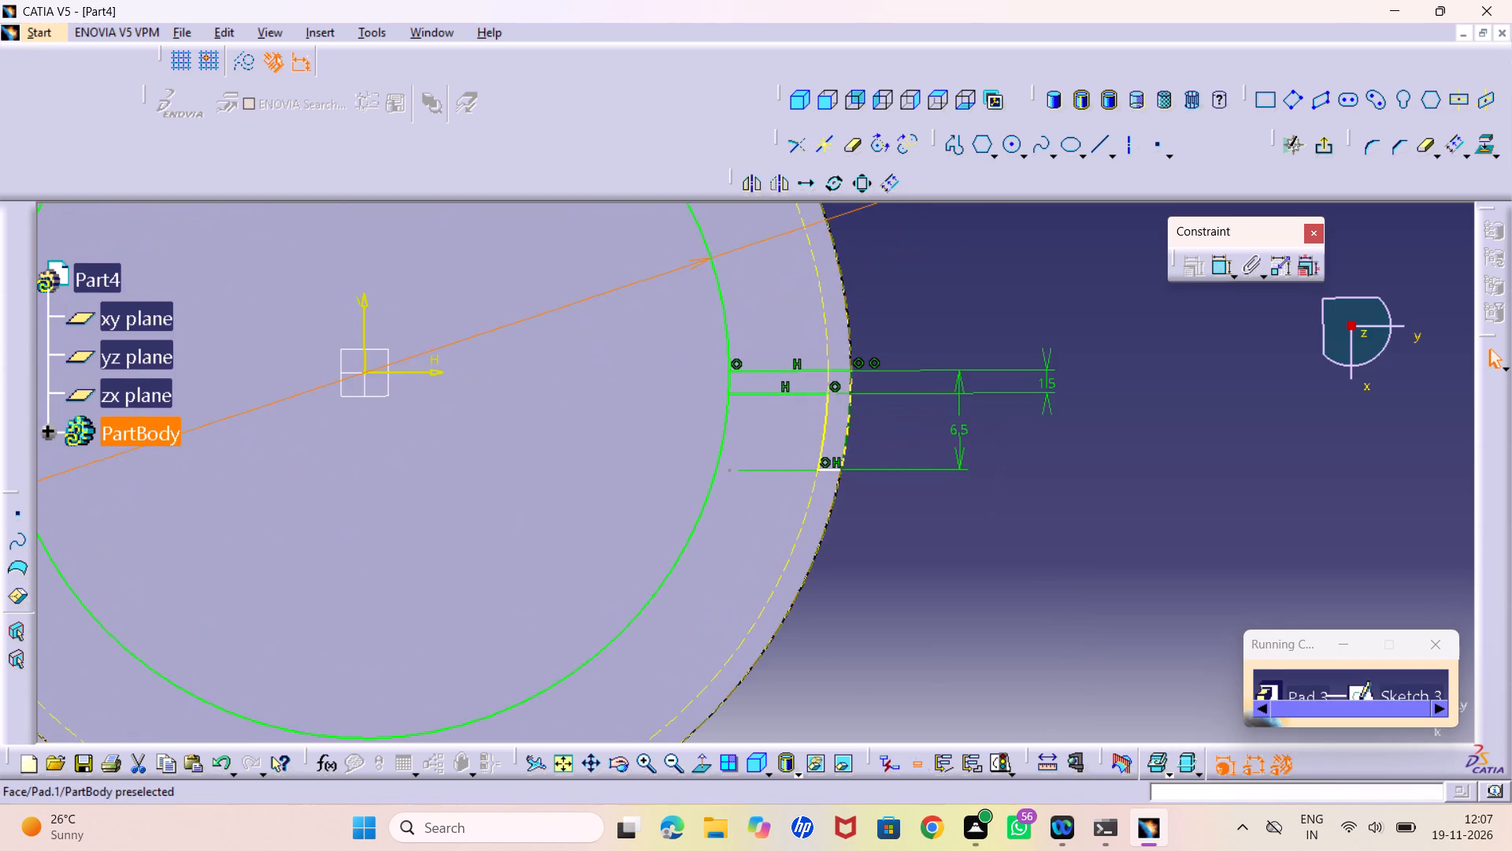
{"action": "double_click", "coordinate": [851, 141]}
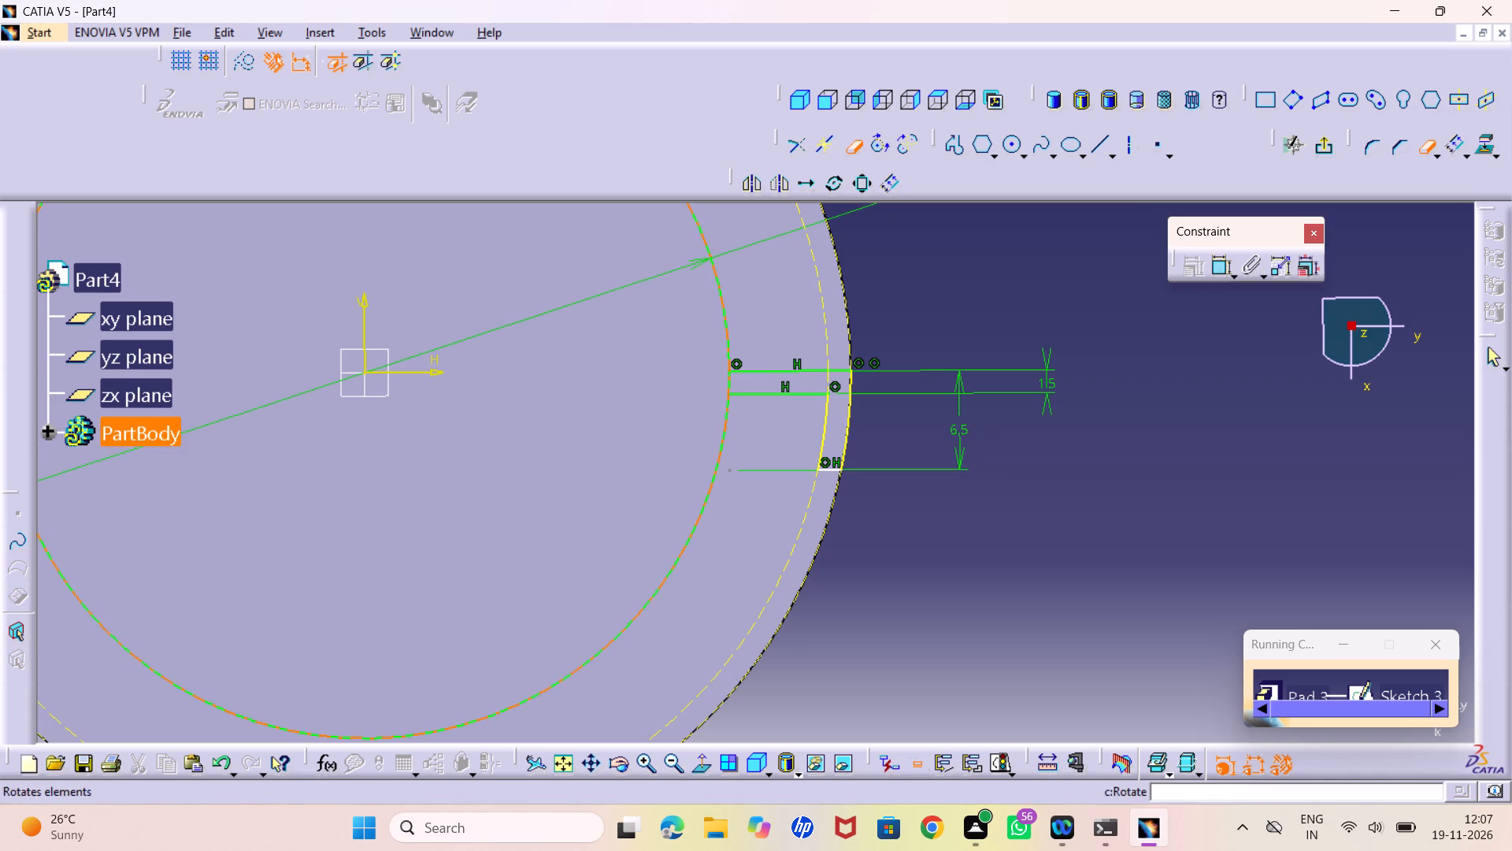
{"action": "left_click", "coordinate": [718, 283]}
Delete the 6.5 mm distance constraint and the stray point left inside the disc beside the profile's lower end.
{"action": "middle_click_drag", "start_coordinate": [962, 314], "coordinate": [951, 278]}
{"action": "right_click", "coordinate": [961, 314]}
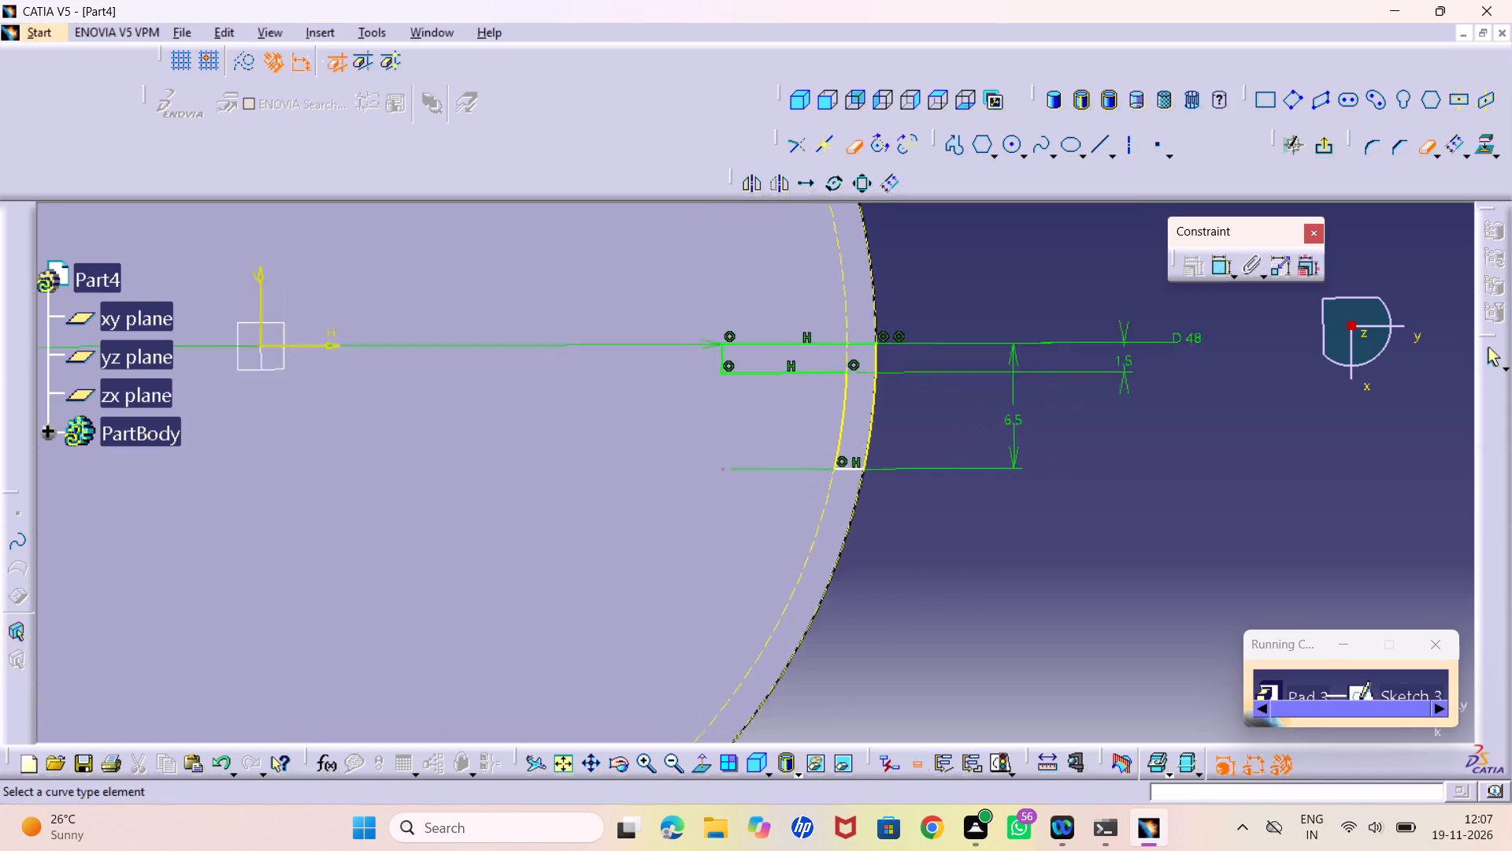
{"action": "middle_click_drag", "start_coordinate": [951, 278], "coordinate": [941, 249]}
{"action": "middle_click_drag", "start_coordinate": [943, 397], "coordinate": [902, 370]}
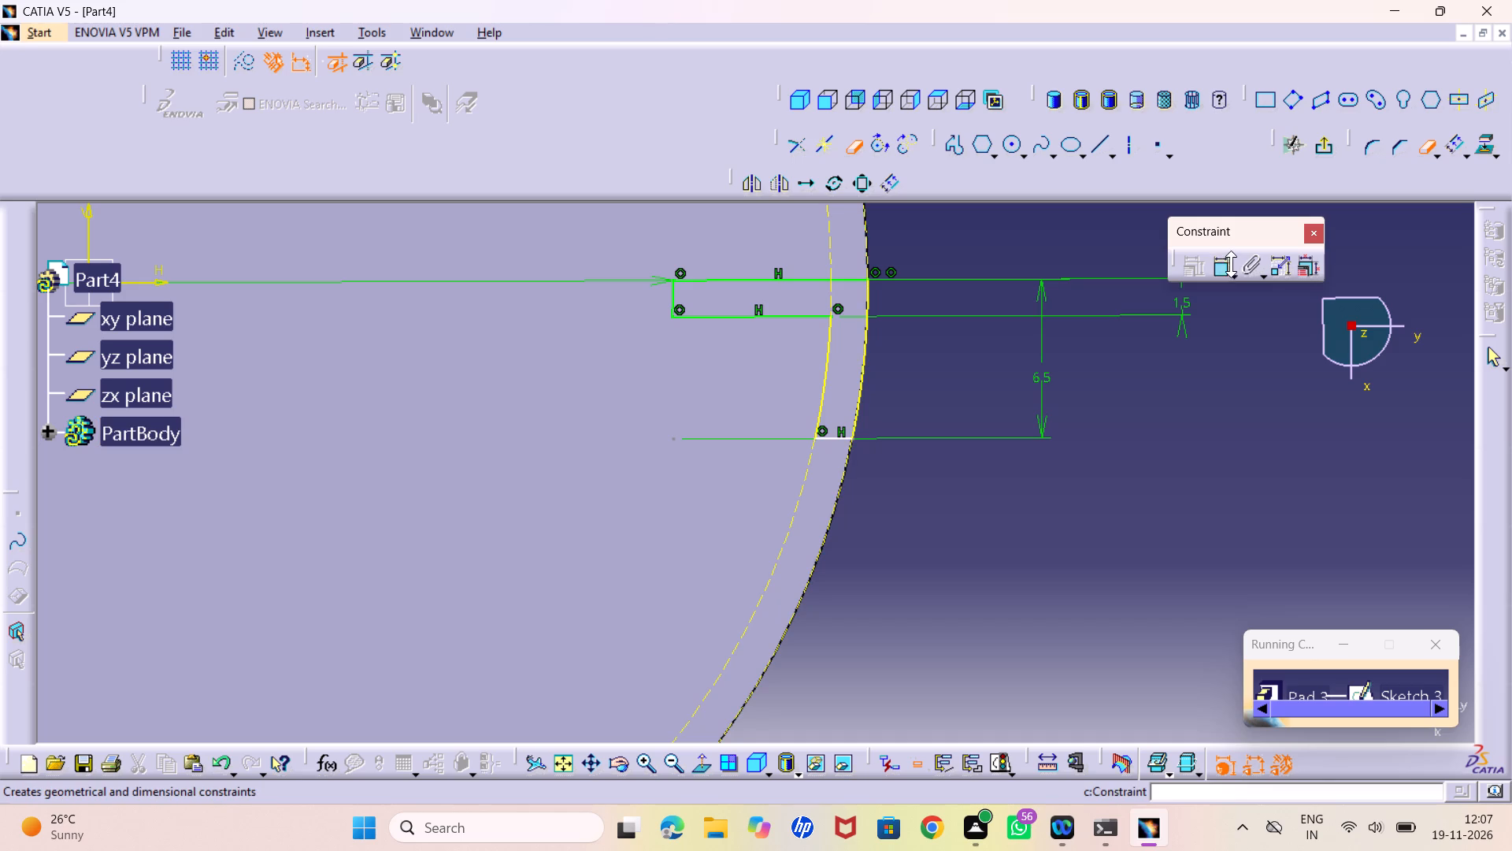
{"action": "right_click", "coordinate": [1040, 373]}
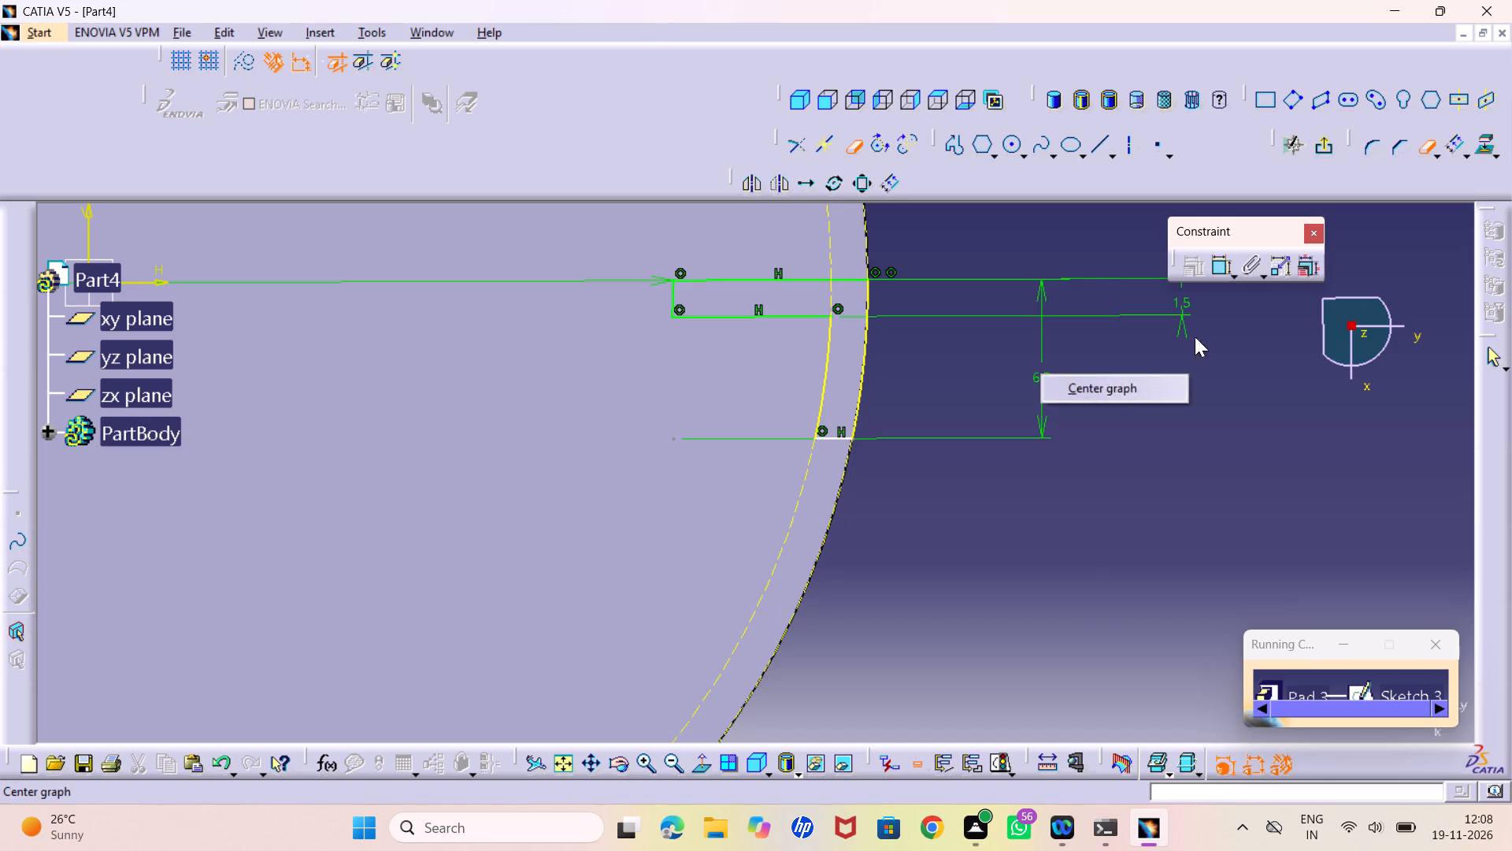
{"action": "left_click", "coordinate": [1197, 335]}
{"action": "left_click", "coordinate": [854, 147]}
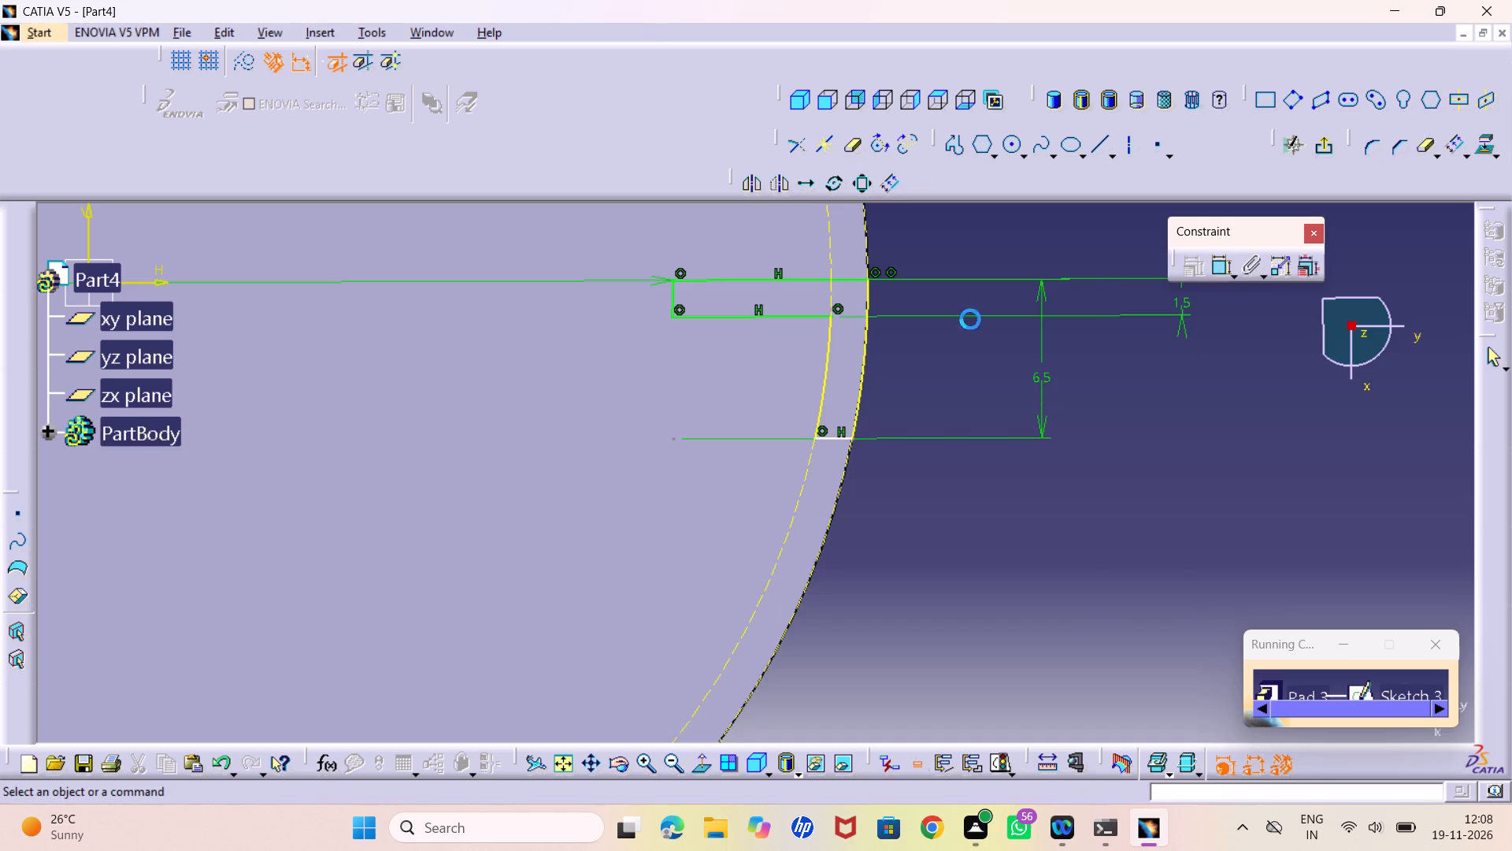
{"action": "right_click", "coordinate": [1045, 380]}
{"action": "left_click", "coordinate": [1125, 623]}
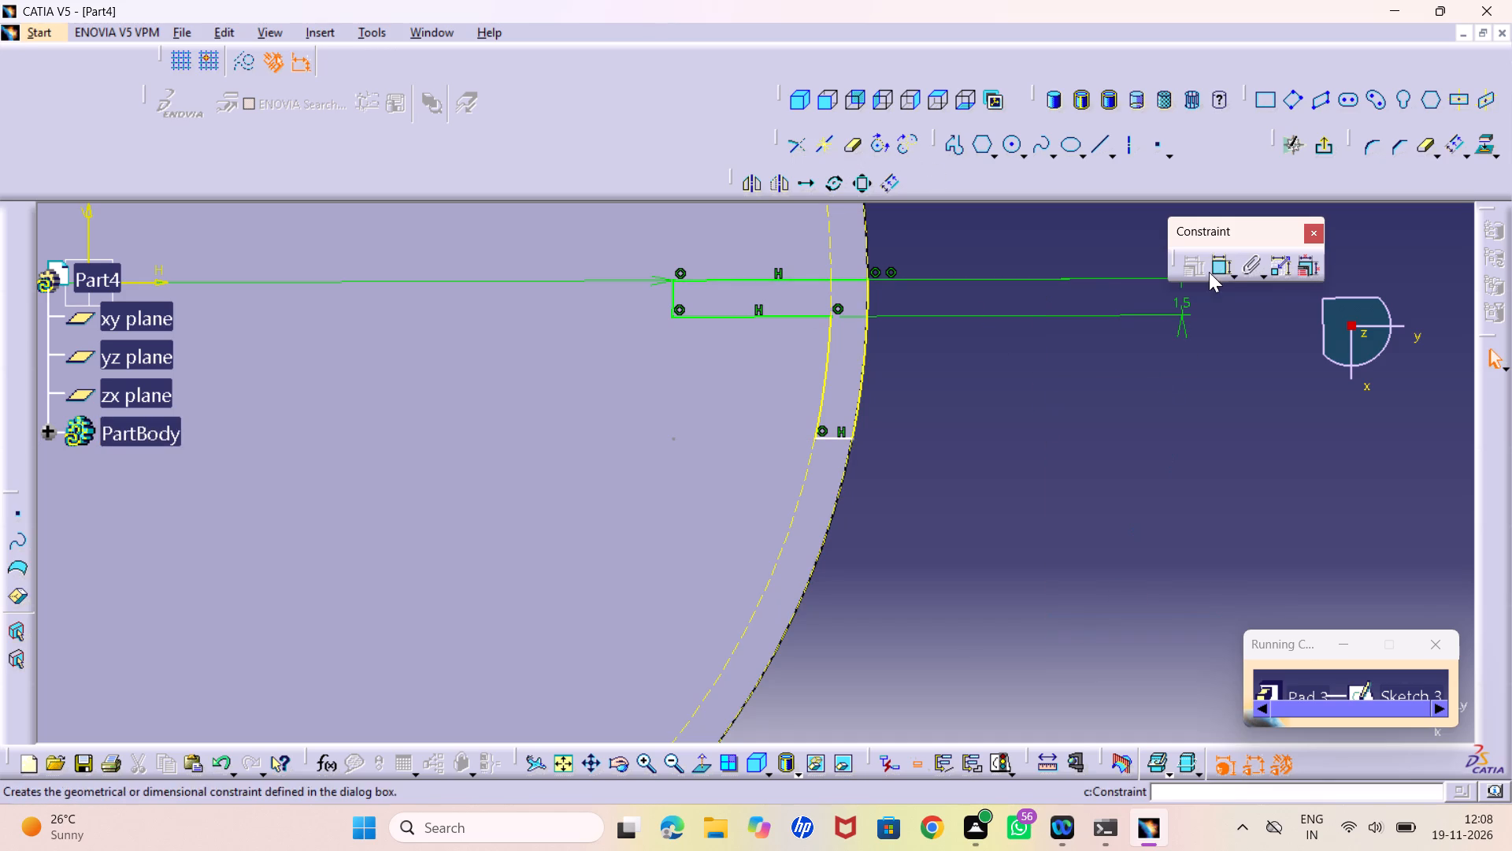
{"action": "right_click", "coordinate": [673, 439]}
{"action": "left_click", "coordinate": [731, 679]}
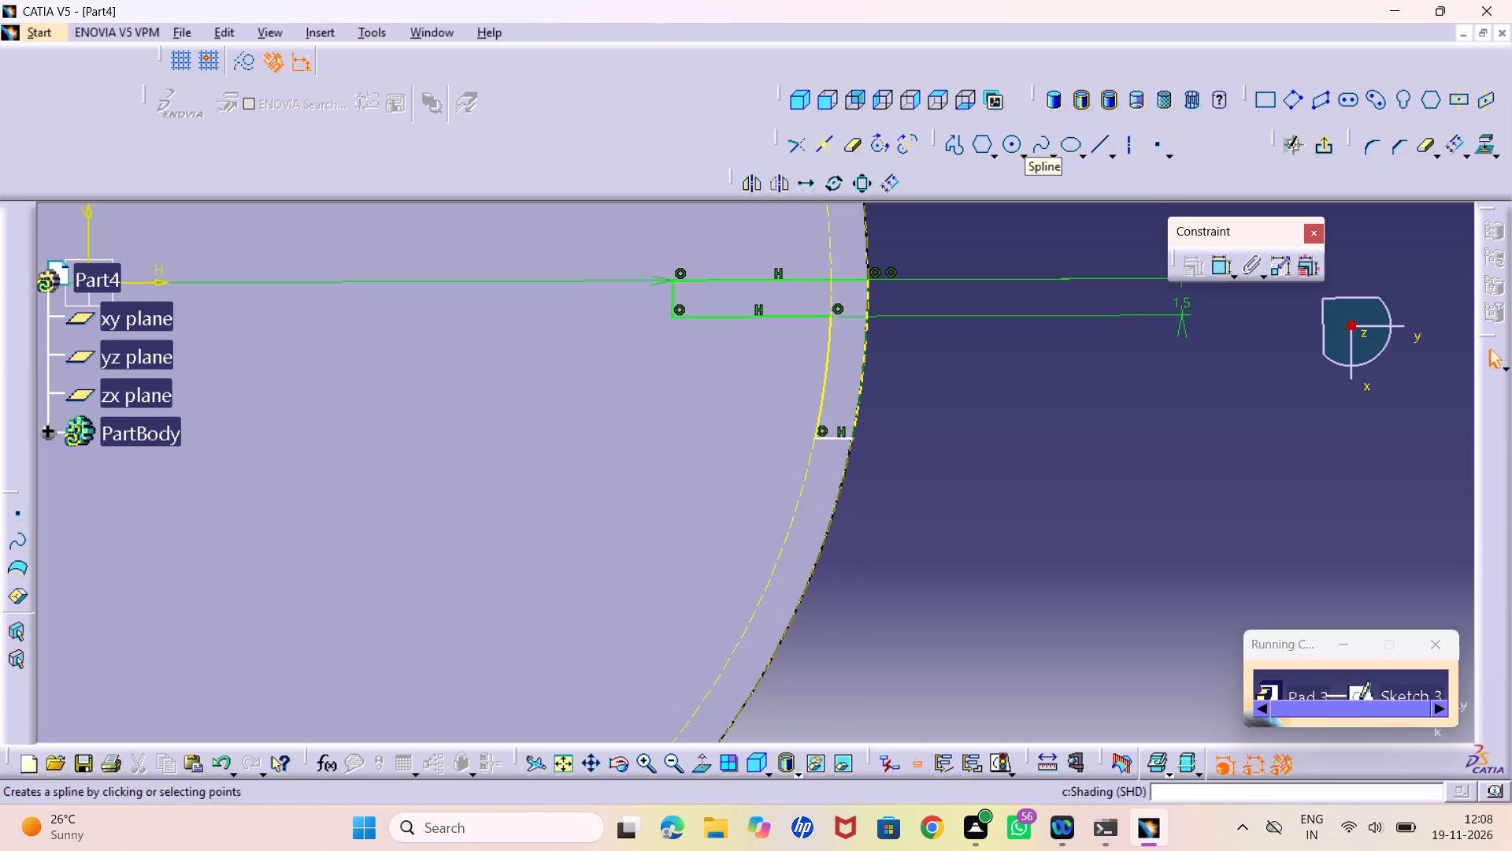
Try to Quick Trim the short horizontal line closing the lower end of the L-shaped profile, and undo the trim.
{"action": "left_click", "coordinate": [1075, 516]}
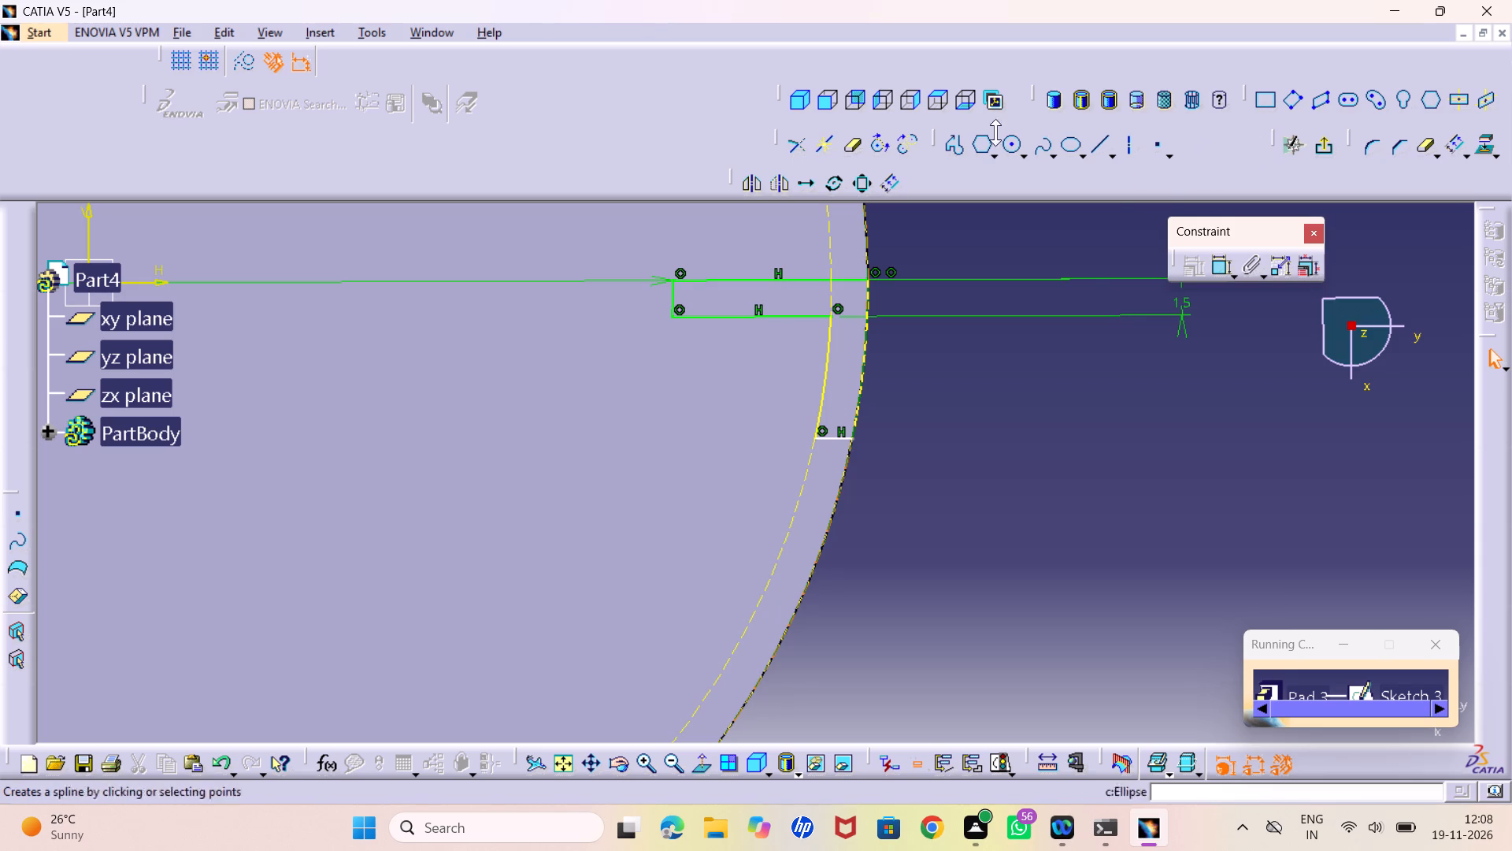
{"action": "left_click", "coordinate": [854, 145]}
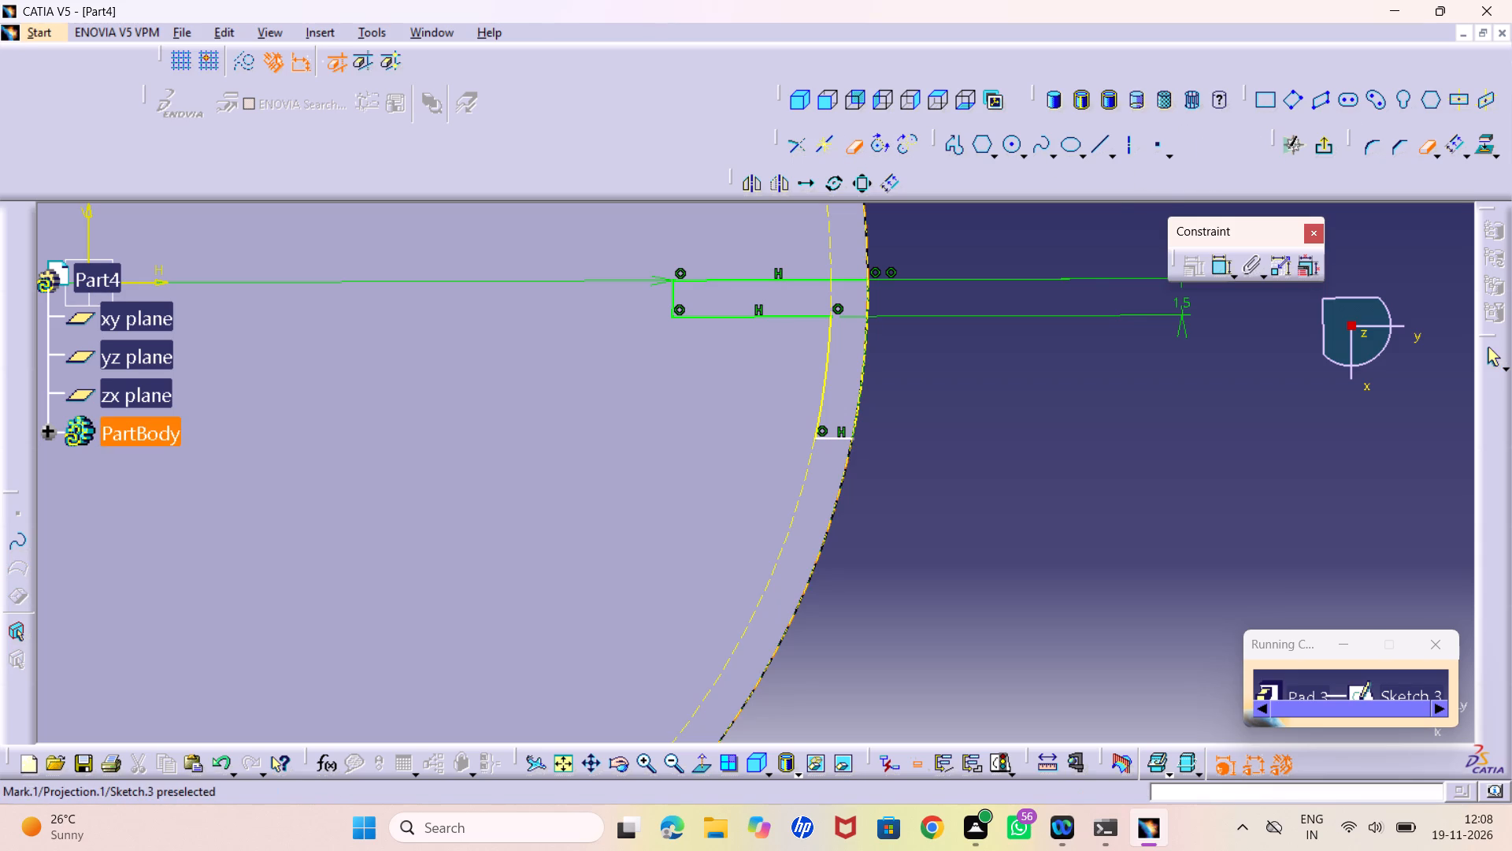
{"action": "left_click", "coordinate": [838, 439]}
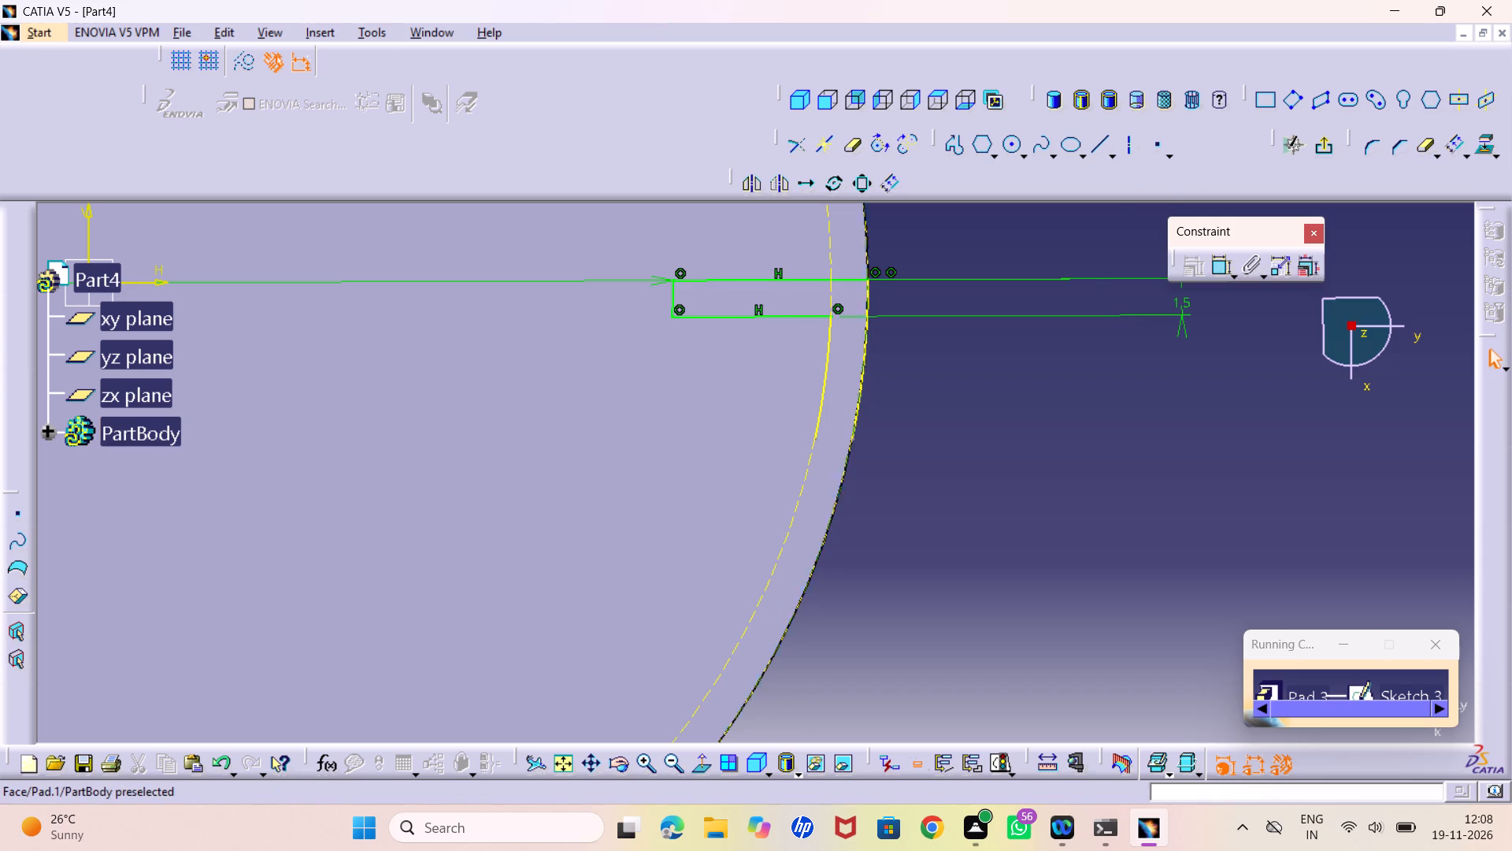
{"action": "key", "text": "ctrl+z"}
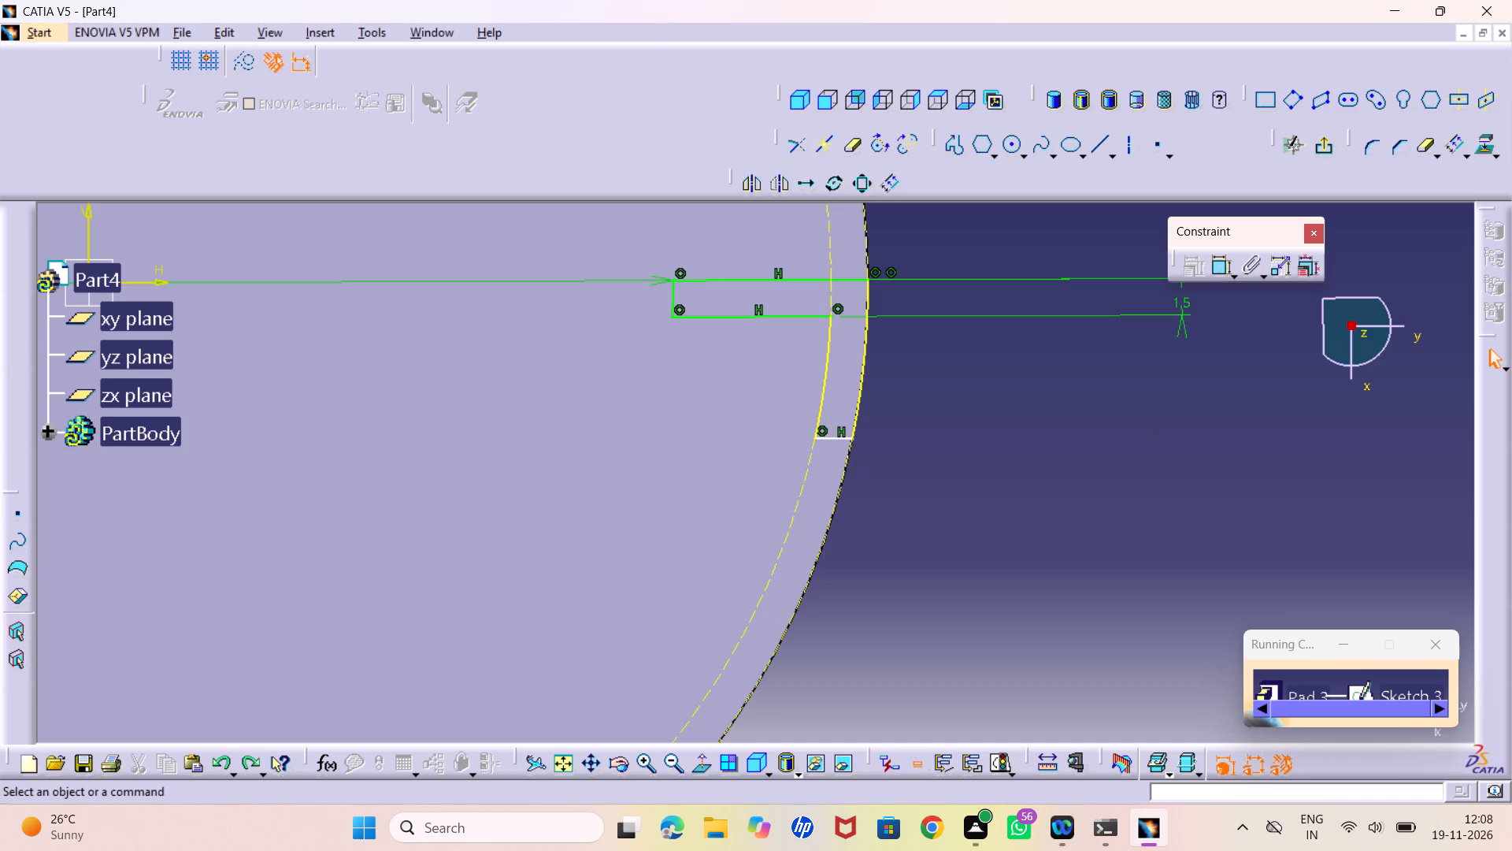
Dimension the distance between the short lower horizontal line and the upper horizontal line of the L-shaped profile.
{"action": "left_click", "coordinate": [1220, 271]}
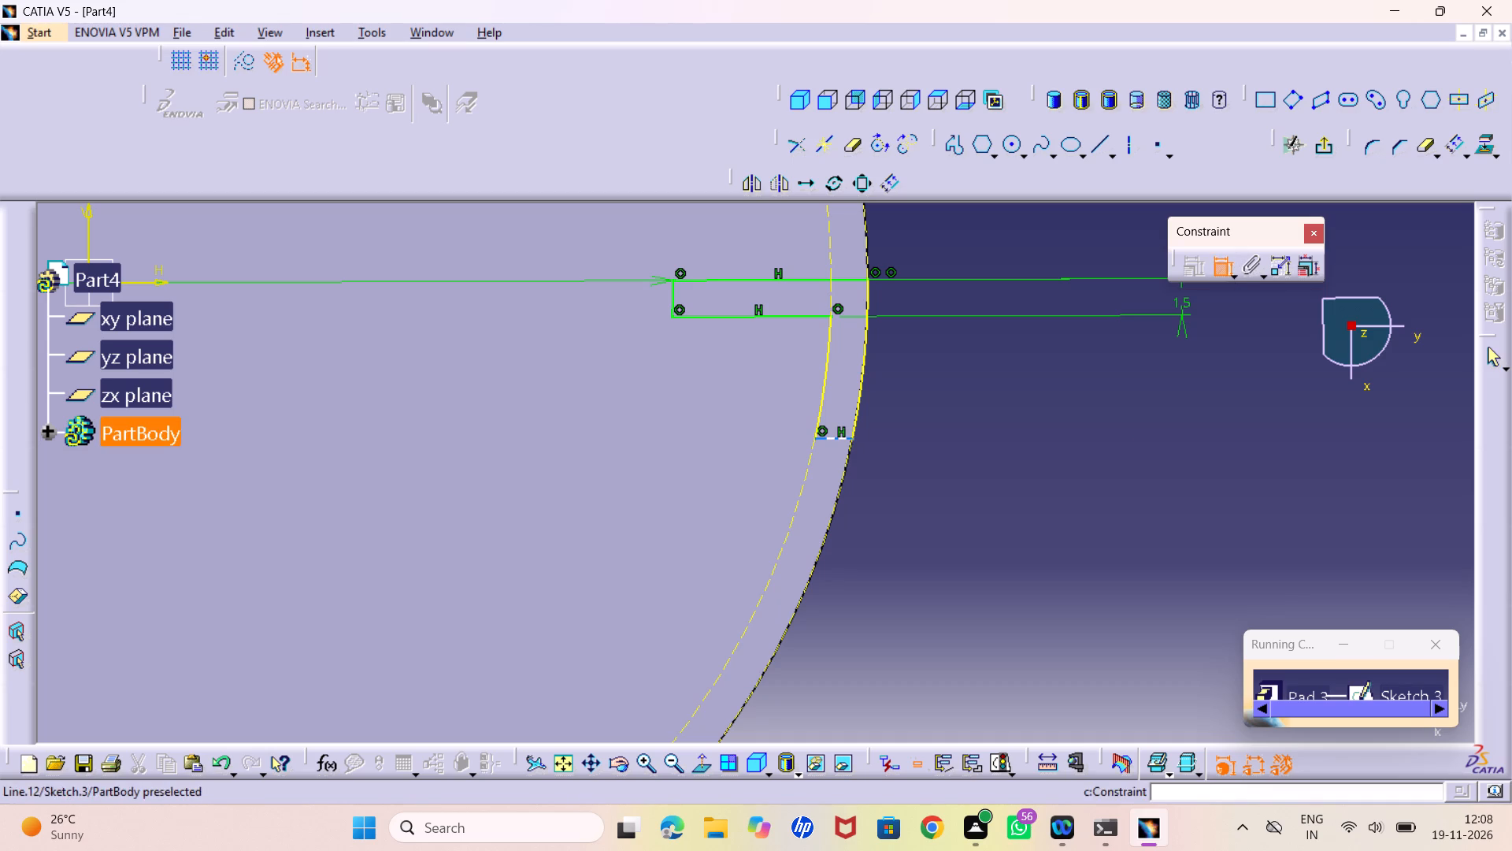
{"action": "left_click", "coordinate": [838, 437]}
{"action": "left_click", "coordinate": [841, 278]}
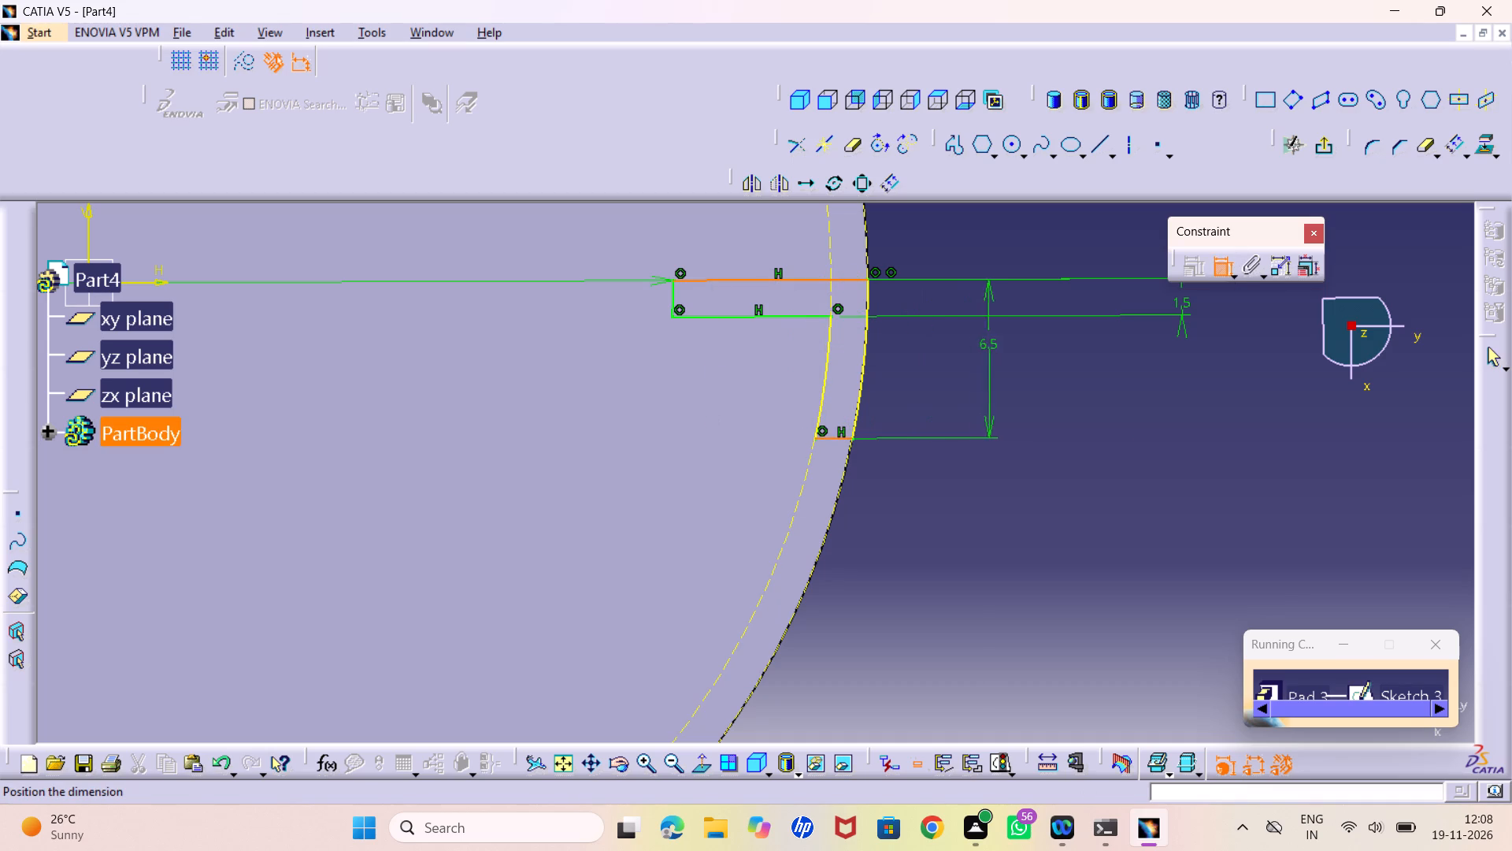
{"action": "left_click", "coordinate": [1014, 381]}
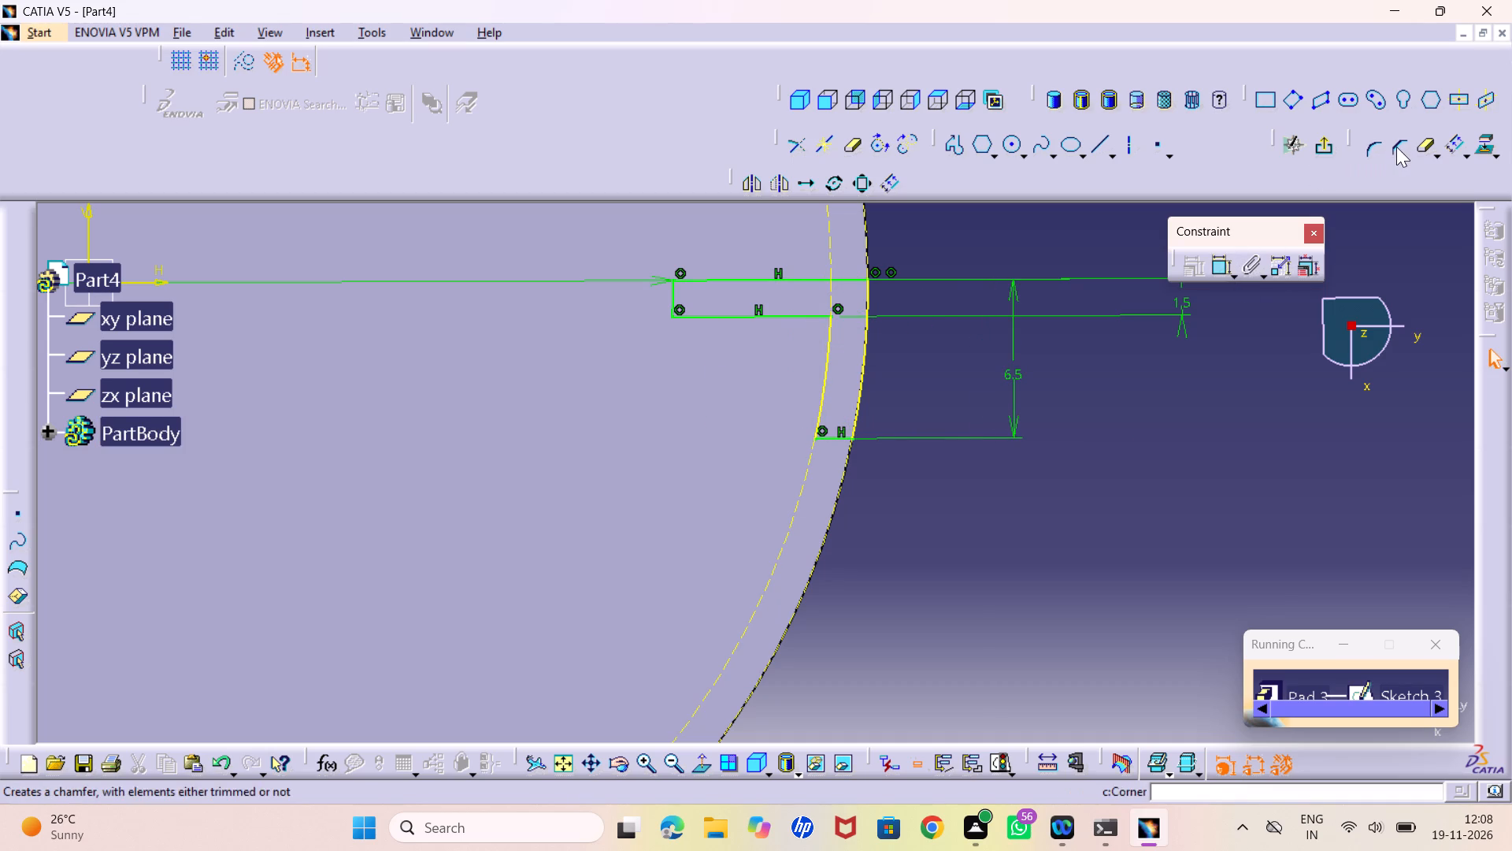
Exit the sketch and pad the L-shaped profile to a length of 36 mm.
{"action": "left_click", "coordinate": [1332, 149]}
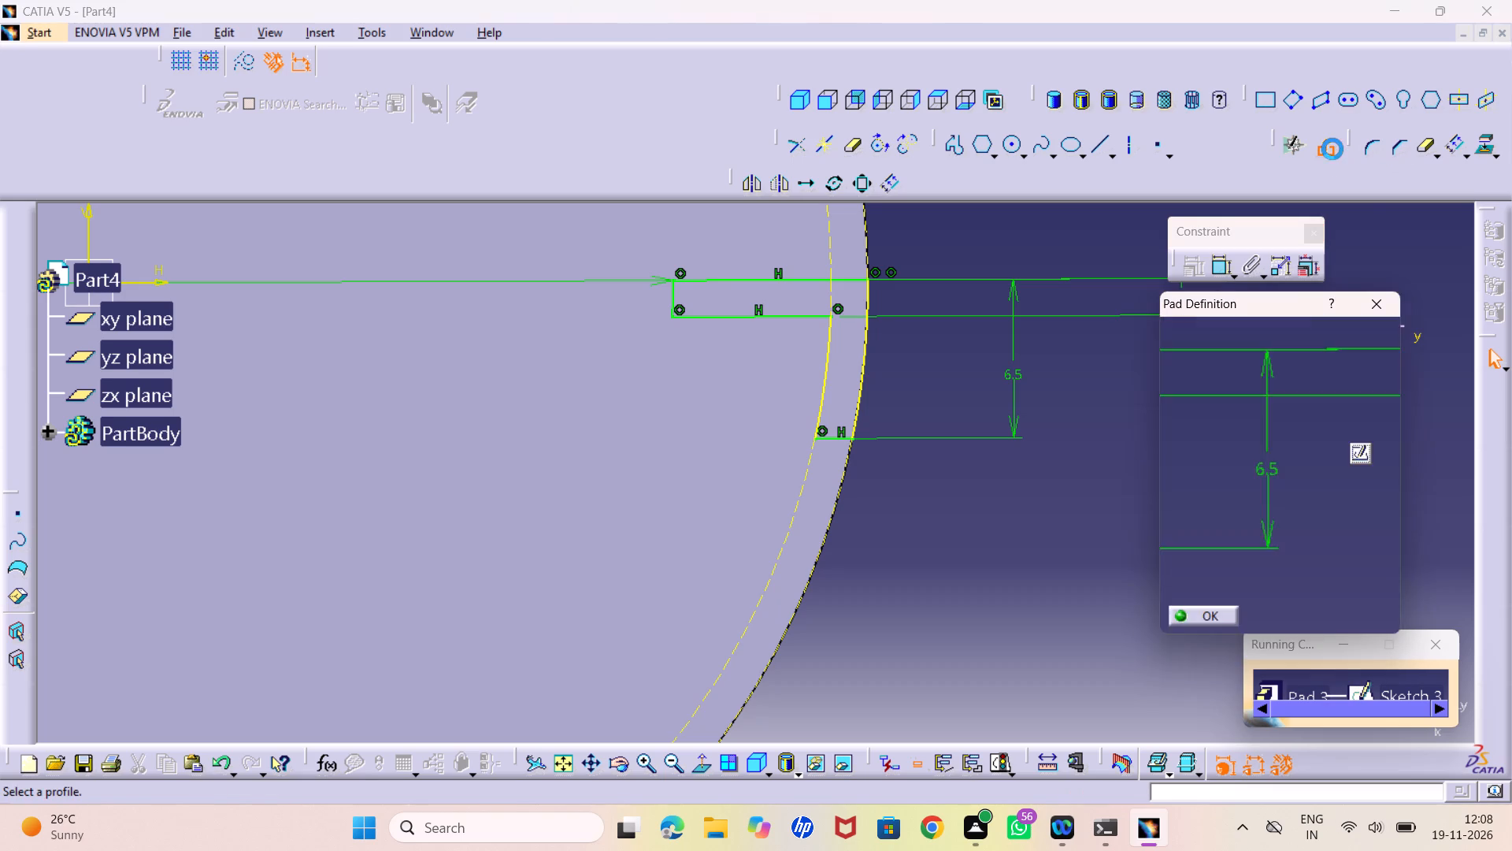
{"action": "middle_click_drag", "start_coordinate": [975, 500], "coordinate": [984, 504]}
{"action": "right_click", "coordinate": [975, 500]}
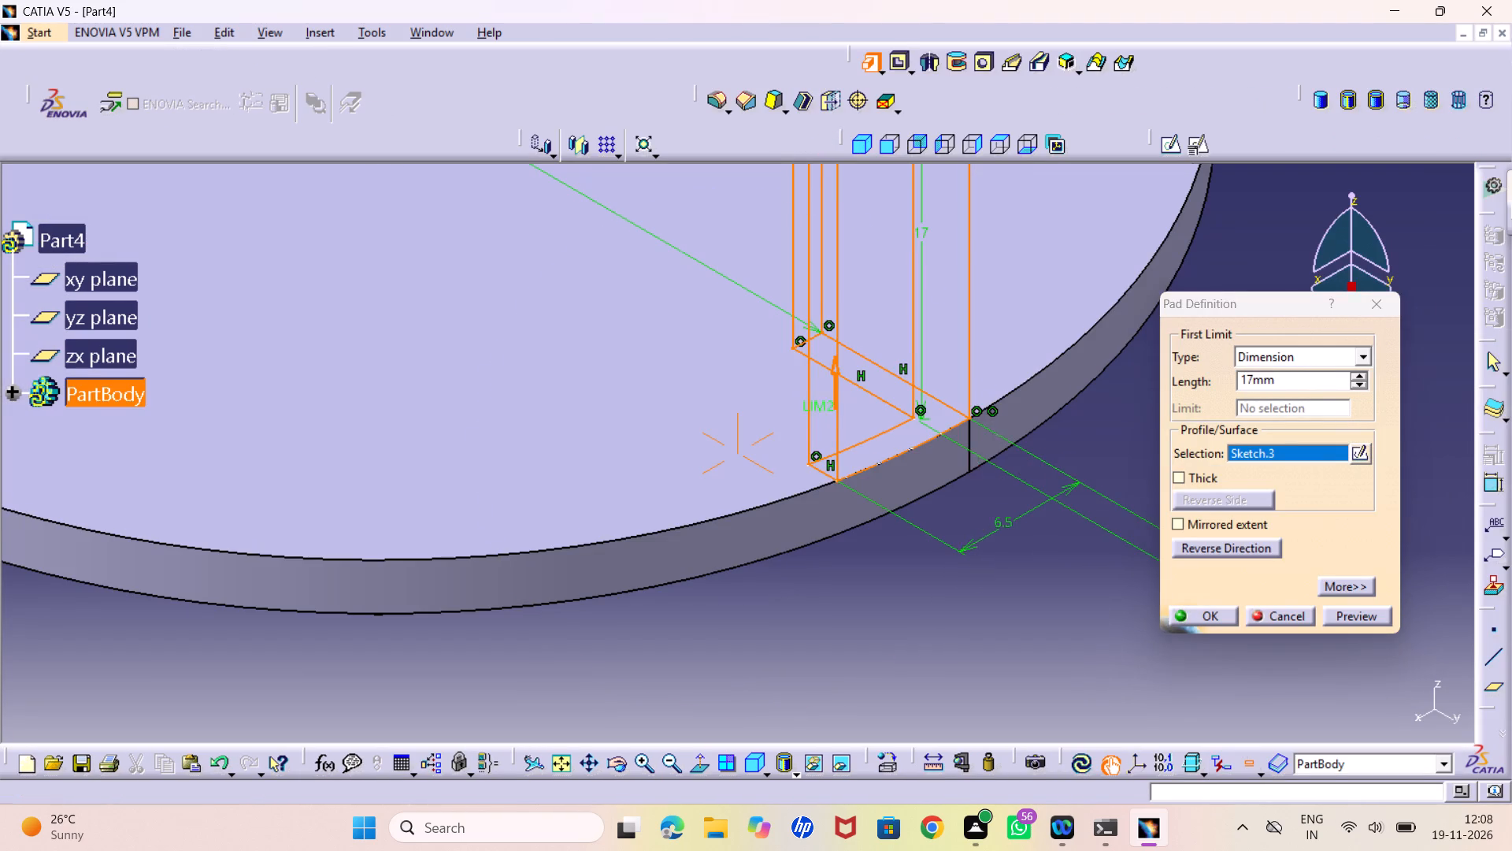
{"action": "middle_click_drag", "start_coordinate": [984, 504], "coordinate": [1062, 615]}
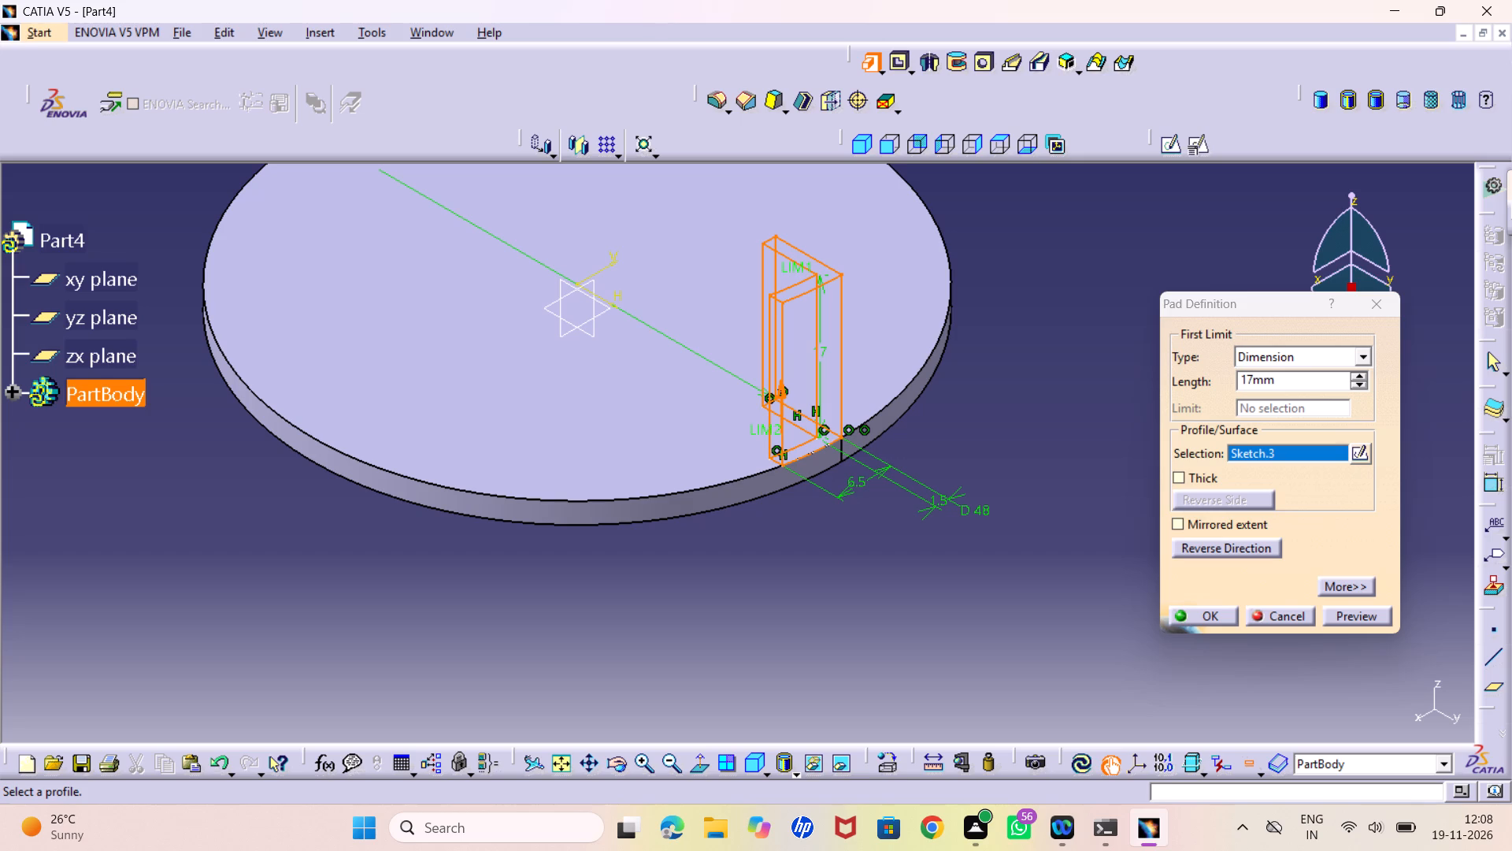
{"action": "key", "text": "3"}
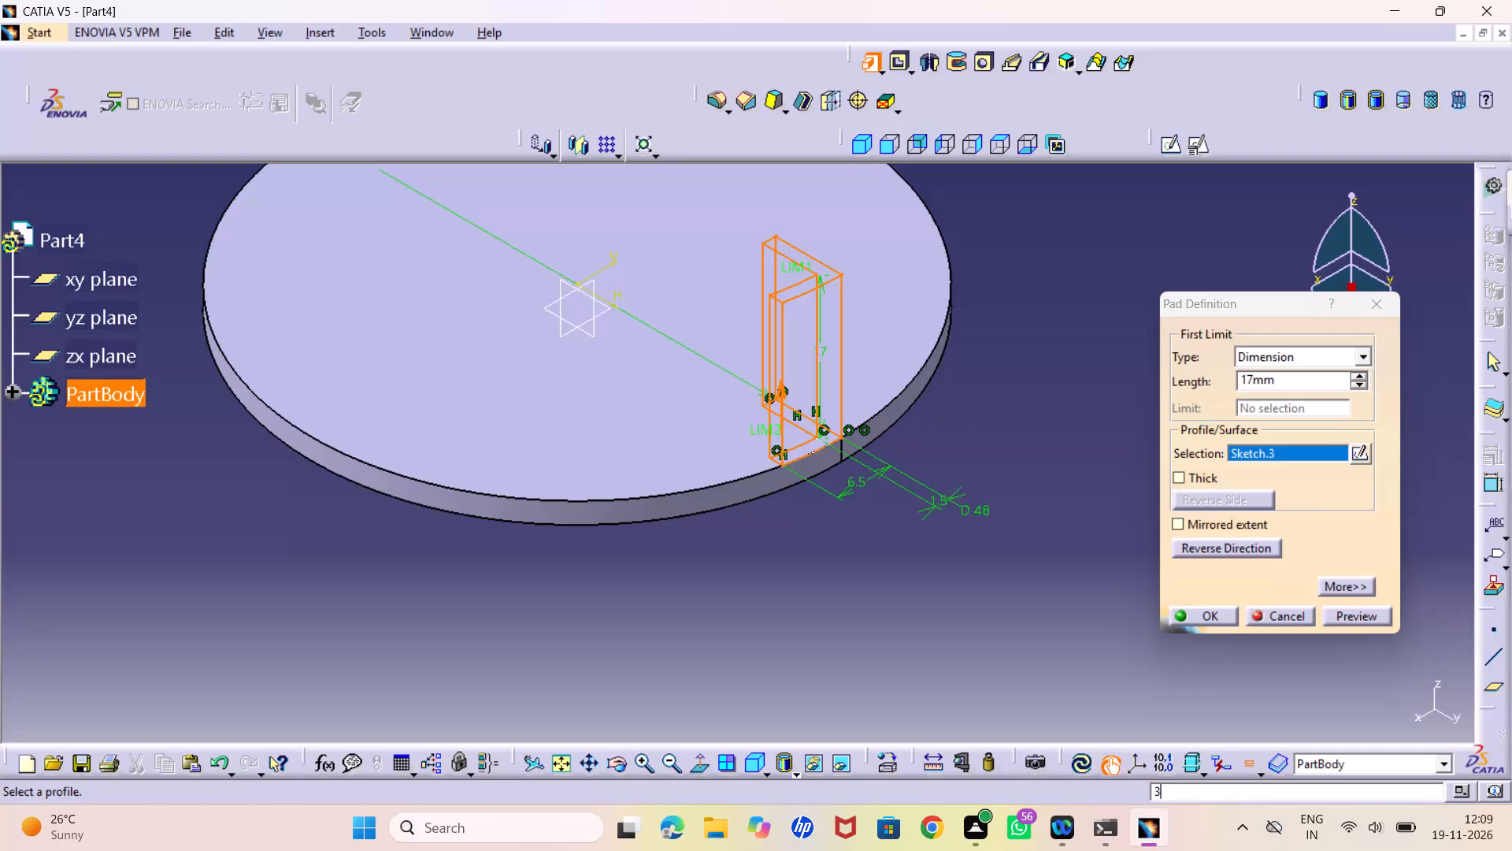
{"action": "type", "text": "369"}
{"action": "key", "text": "Return"}
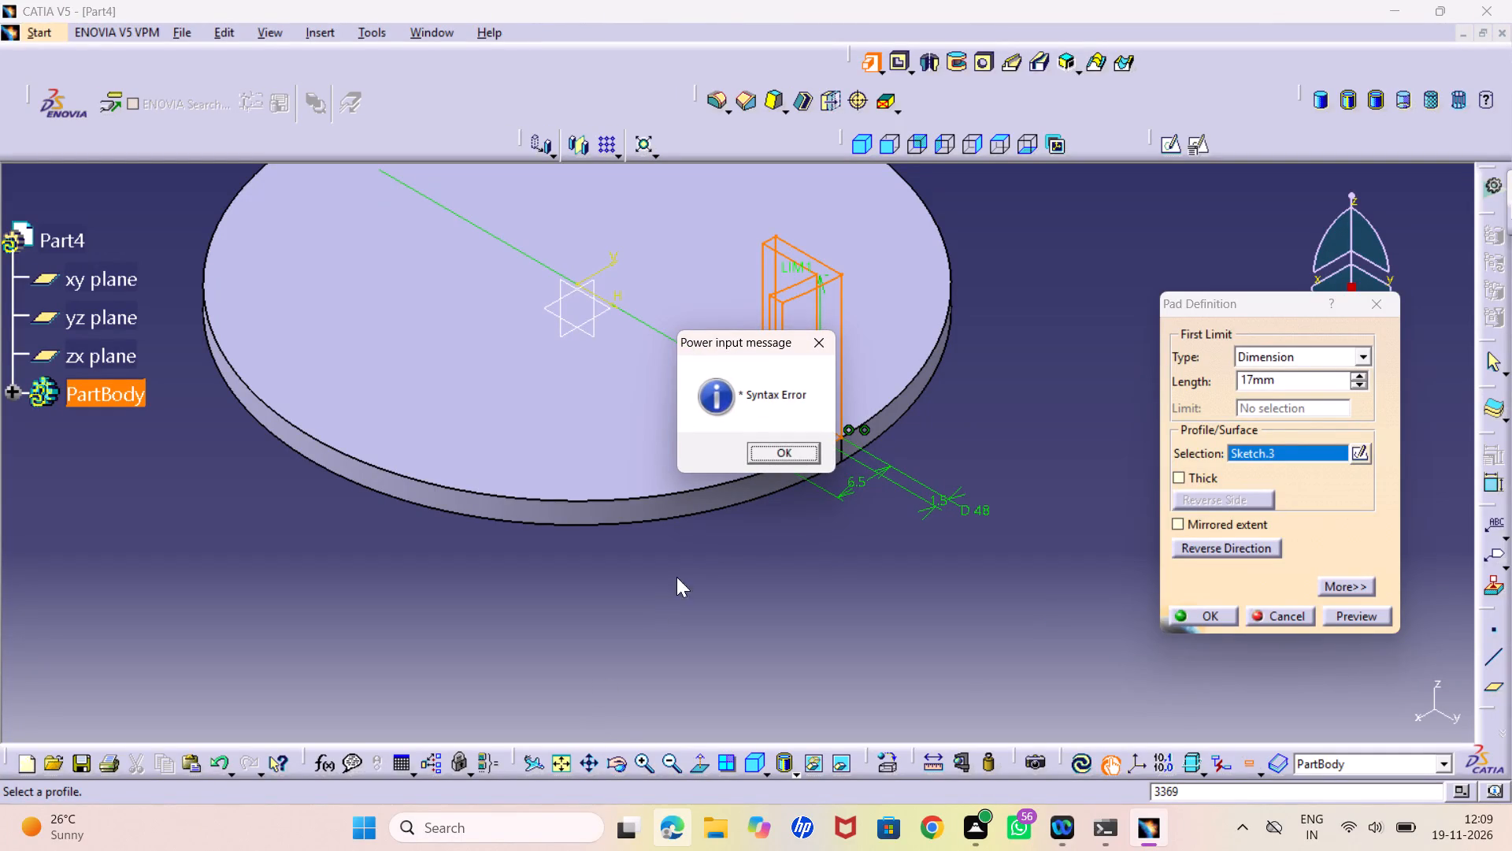
{"action": "left_click", "coordinate": [773, 452]}
{"action": "double_click", "coordinate": [1293, 381]}
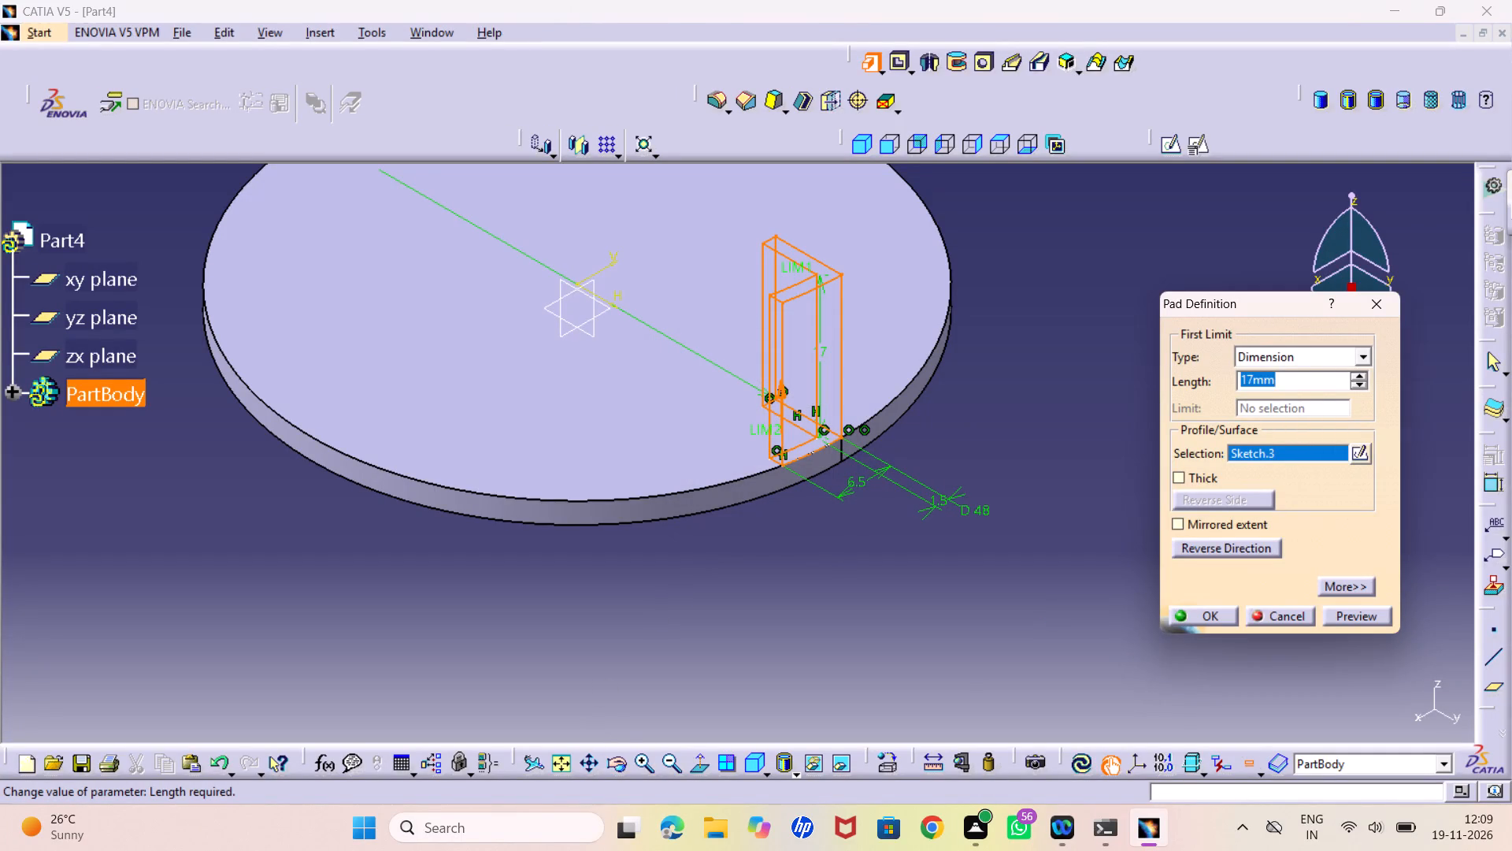
{"action": "type", "text": "36"}
{"action": "key", "text": "Return"}
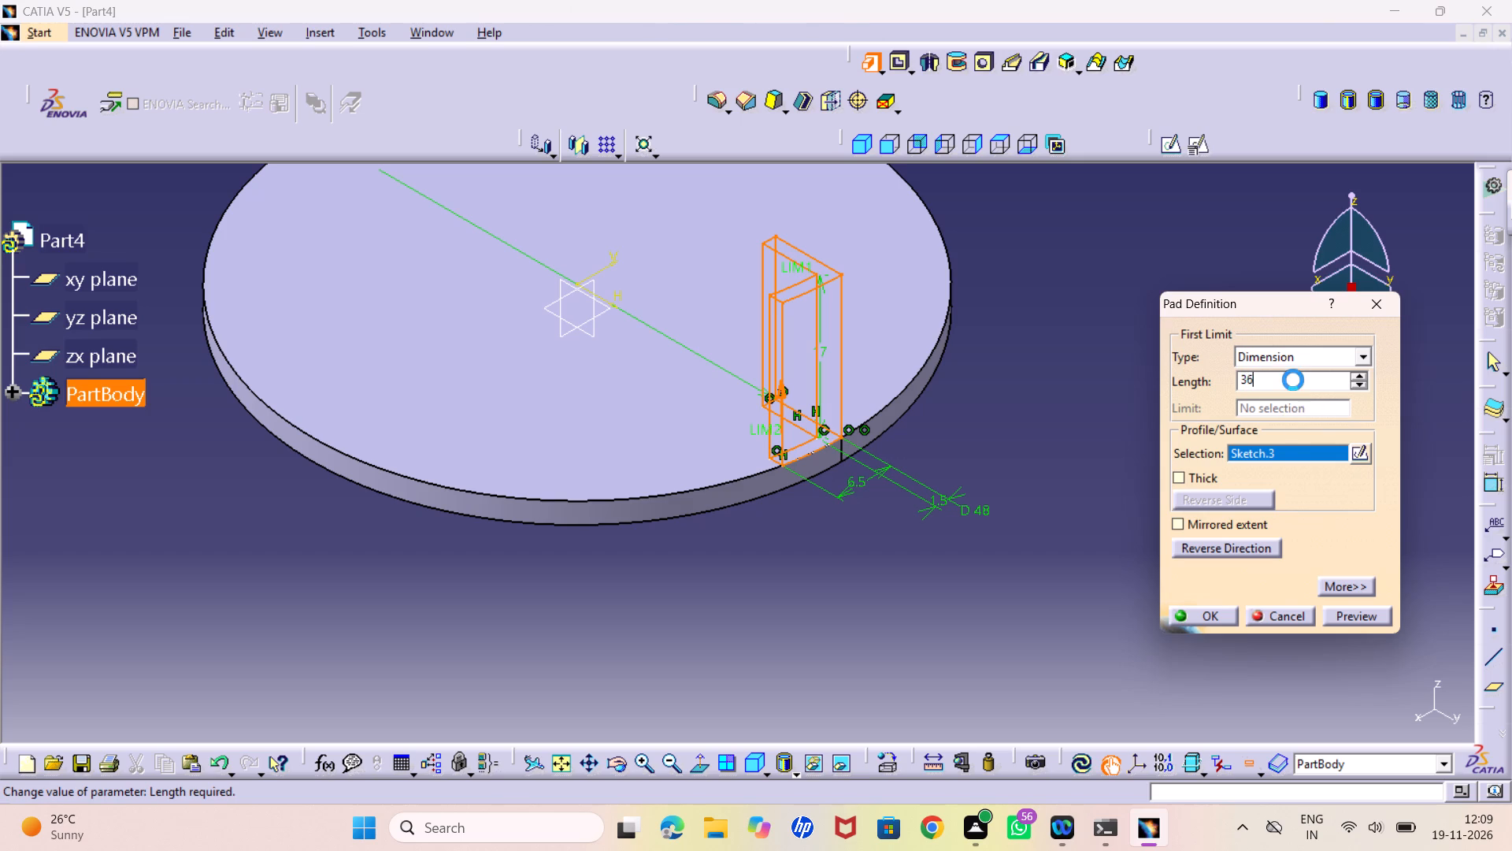
{"action": "left_click", "coordinate": [1054, 503]}
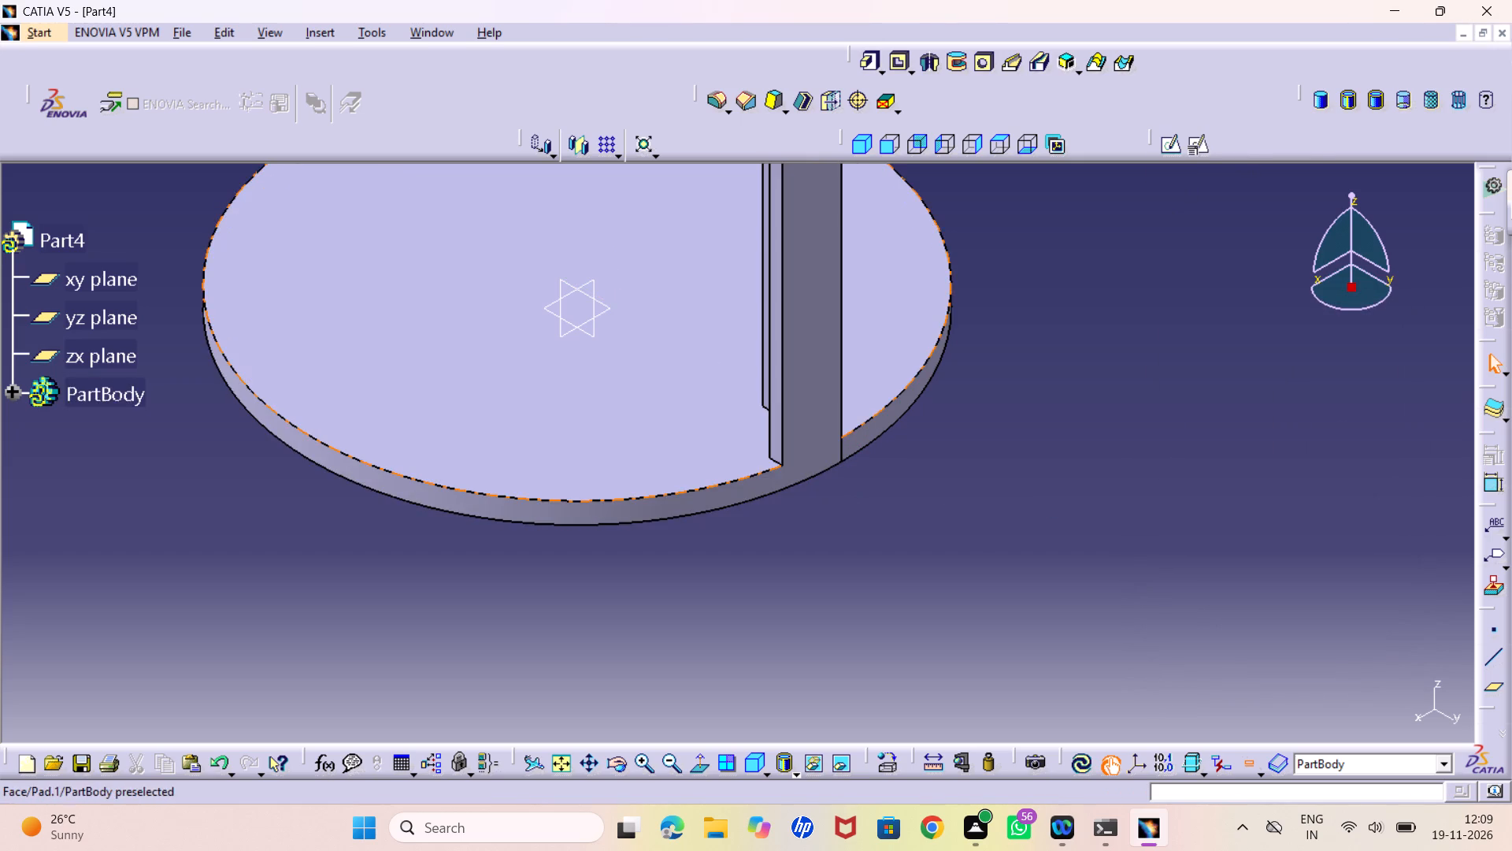
Start a Circular Pattern of the L-shaped wall pad (Pad.3) using the Complete crown option with 6 instances.
{"action": "middle_click_drag", "start_coordinate": [632, 499], "coordinate": [678, 566]}
{"action": "right_click", "coordinate": [632, 499]}
{"action": "middle_click_drag", "start_coordinate": [614, 503], "coordinate": [801, 537]}
{"action": "right_click_drag", "start_coordinate": [614, 503], "coordinate": [802, 538]}
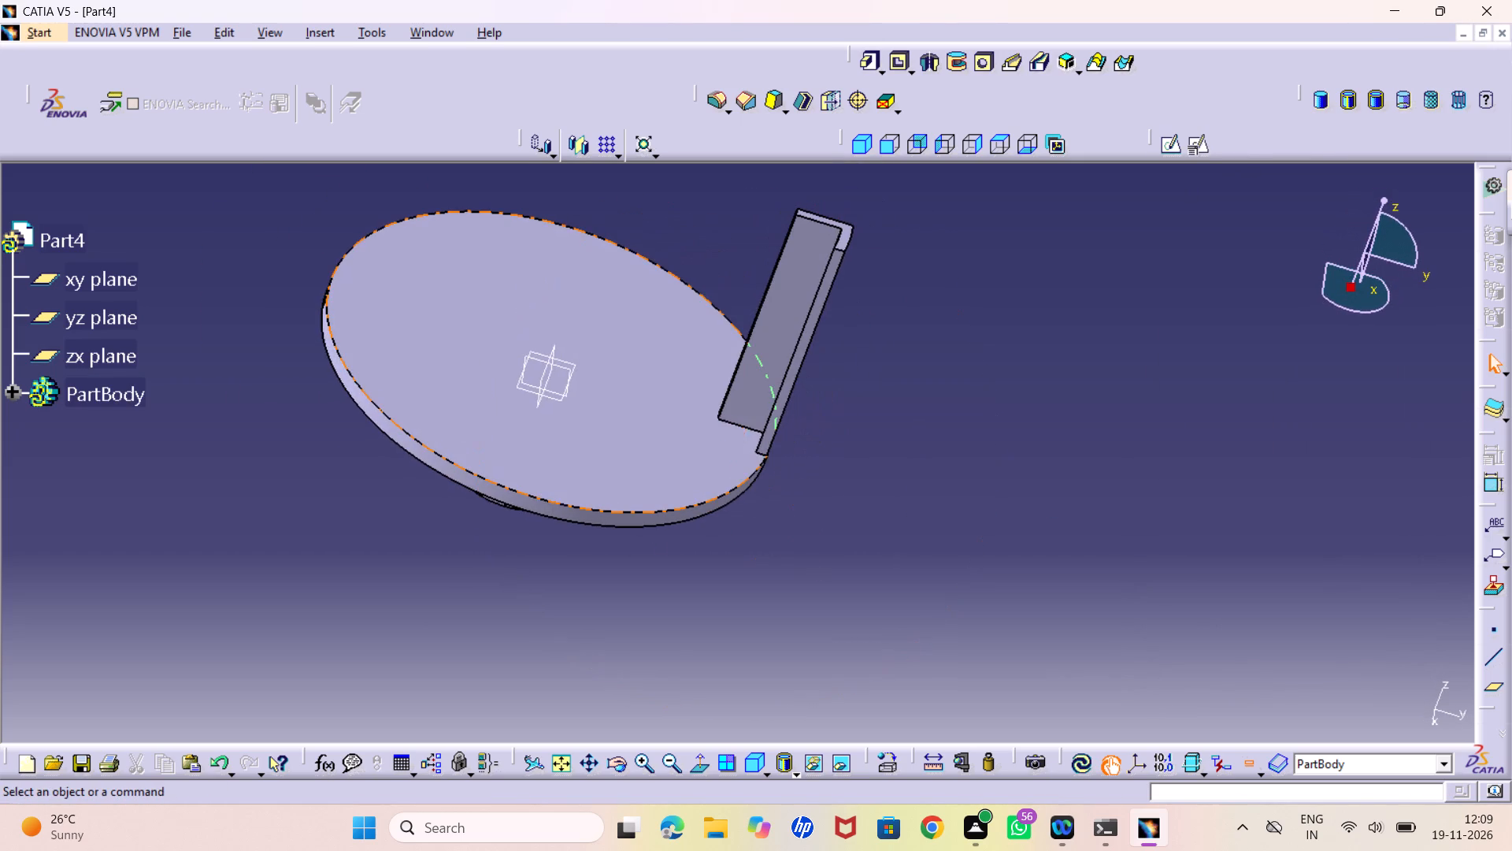
{"action": "middle_click_drag", "start_coordinate": [532, 476], "coordinate": [547, 553]}
{"action": "right_click_drag", "start_coordinate": [532, 476], "coordinate": [547, 553]}
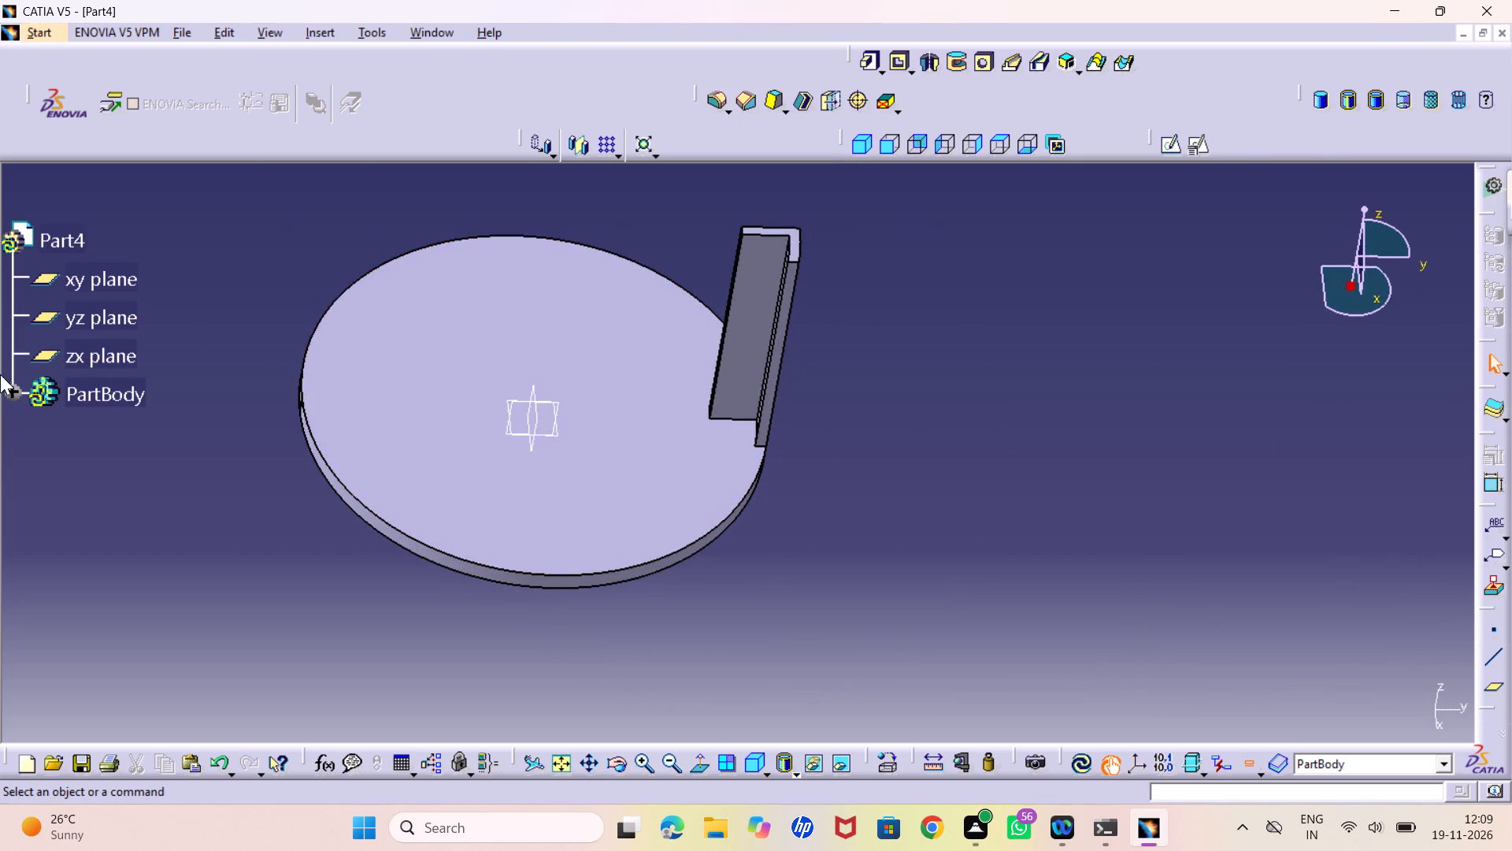
{"action": "left_click", "coordinate": [14, 383]}
{"action": "left_click", "coordinate": [13, 367]}
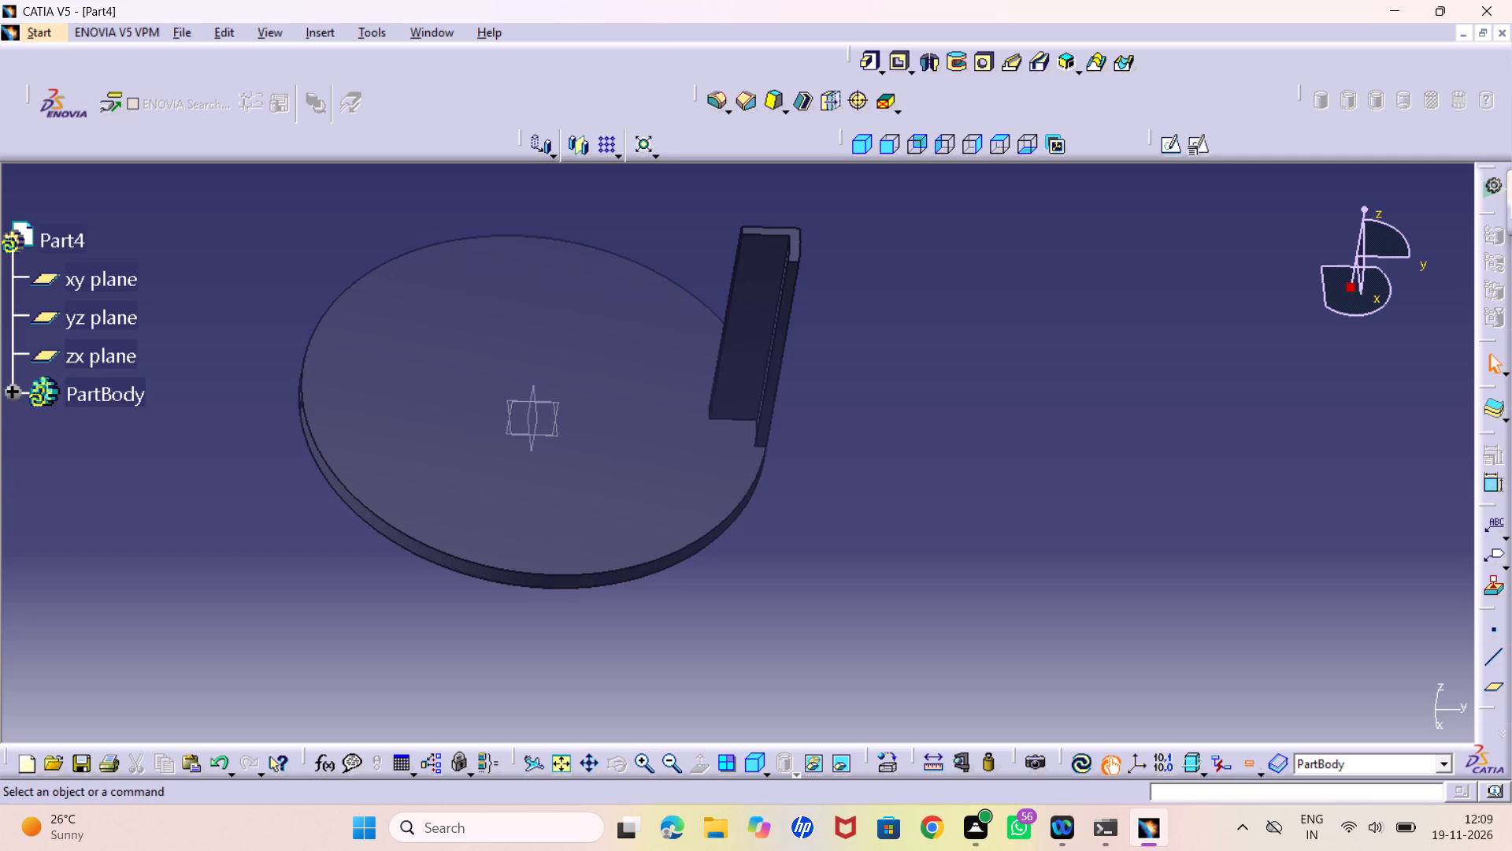
{"action": "left_click", "coordinate": [10, 392]}
{"action": "left_click", "coordinate": [111, 582]}
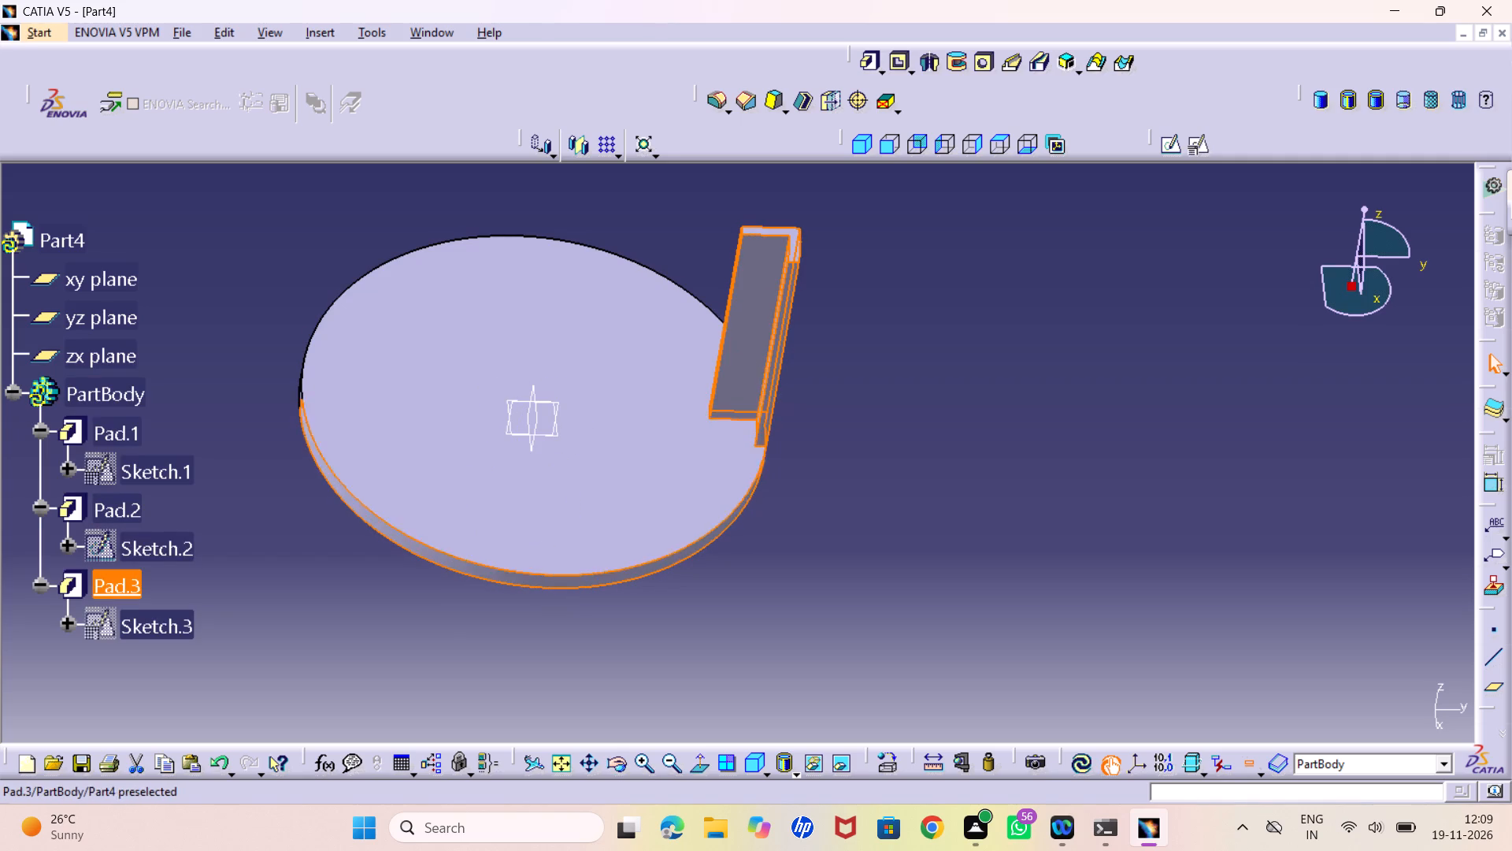
{"action": "left_click", "coordinate": [617, 150]}
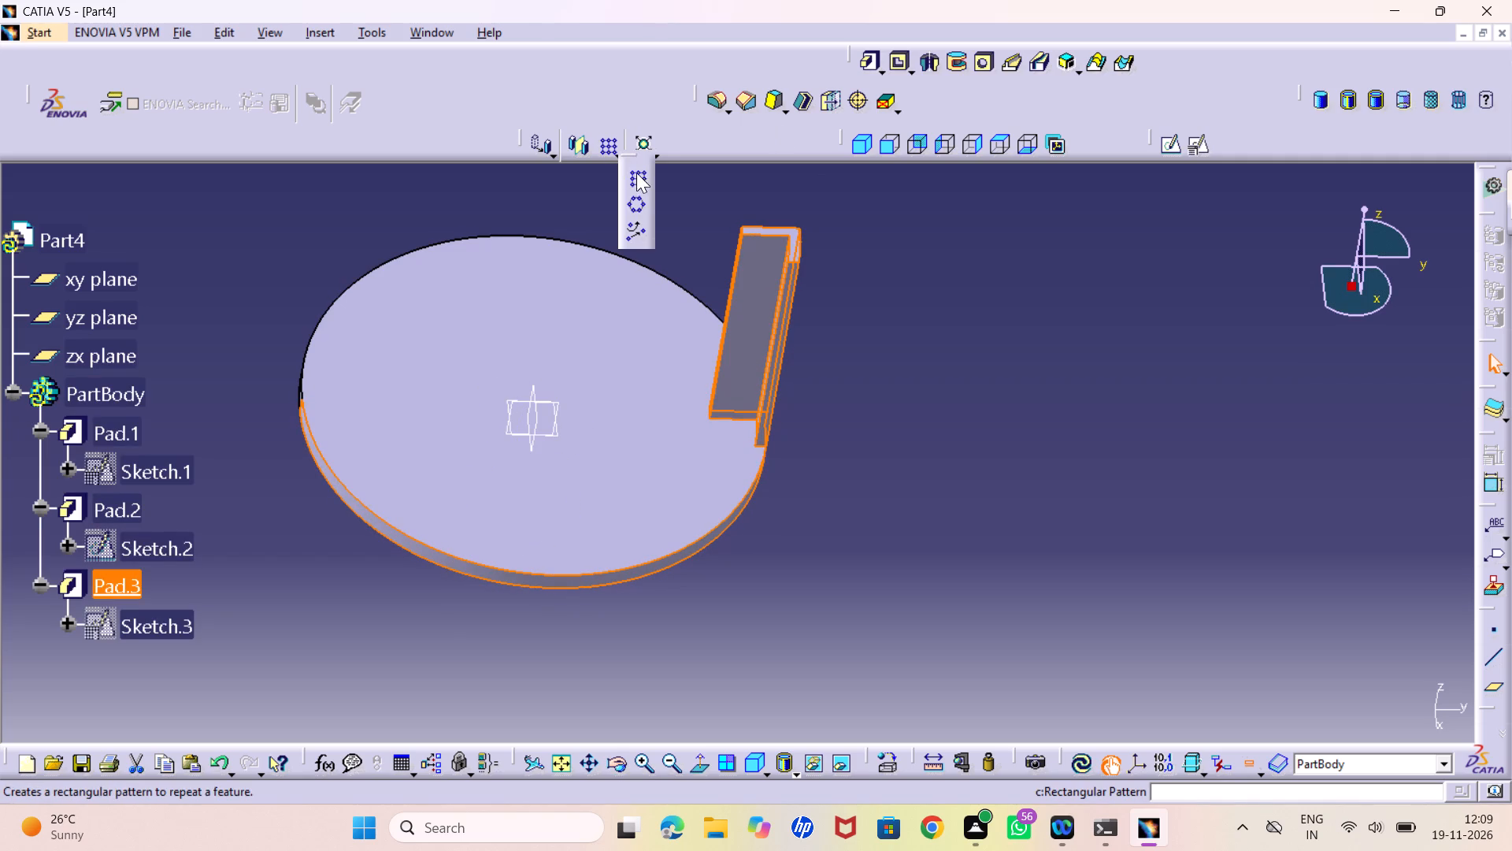
{"action": "left_click", "coordinate": [632, 199]}
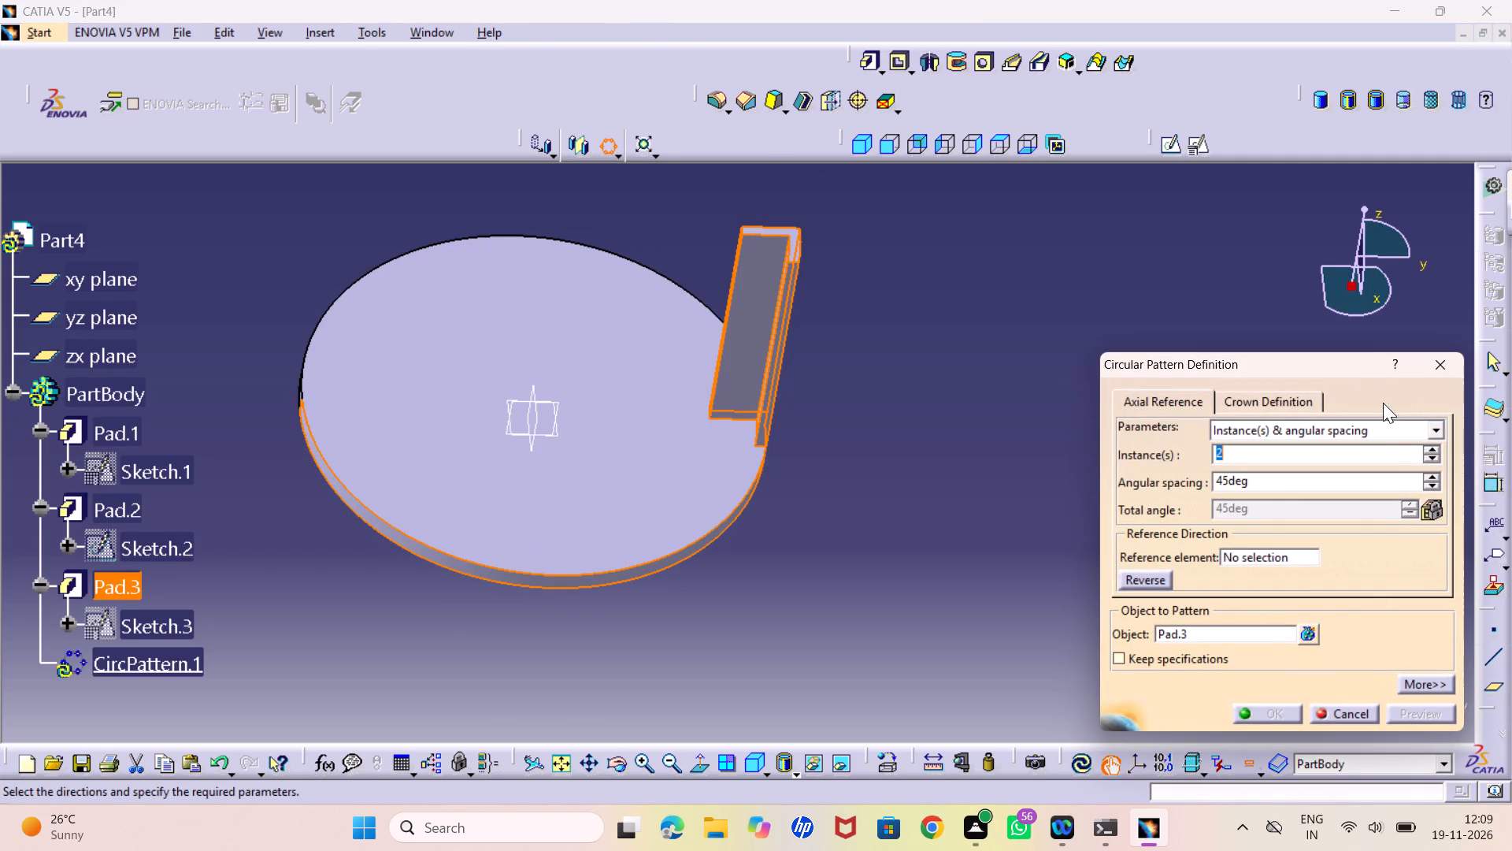
{"action": "left_click", "coordinate": [1429, 429]}
{"action": "left_click", "coordinate": [1280, 495]}
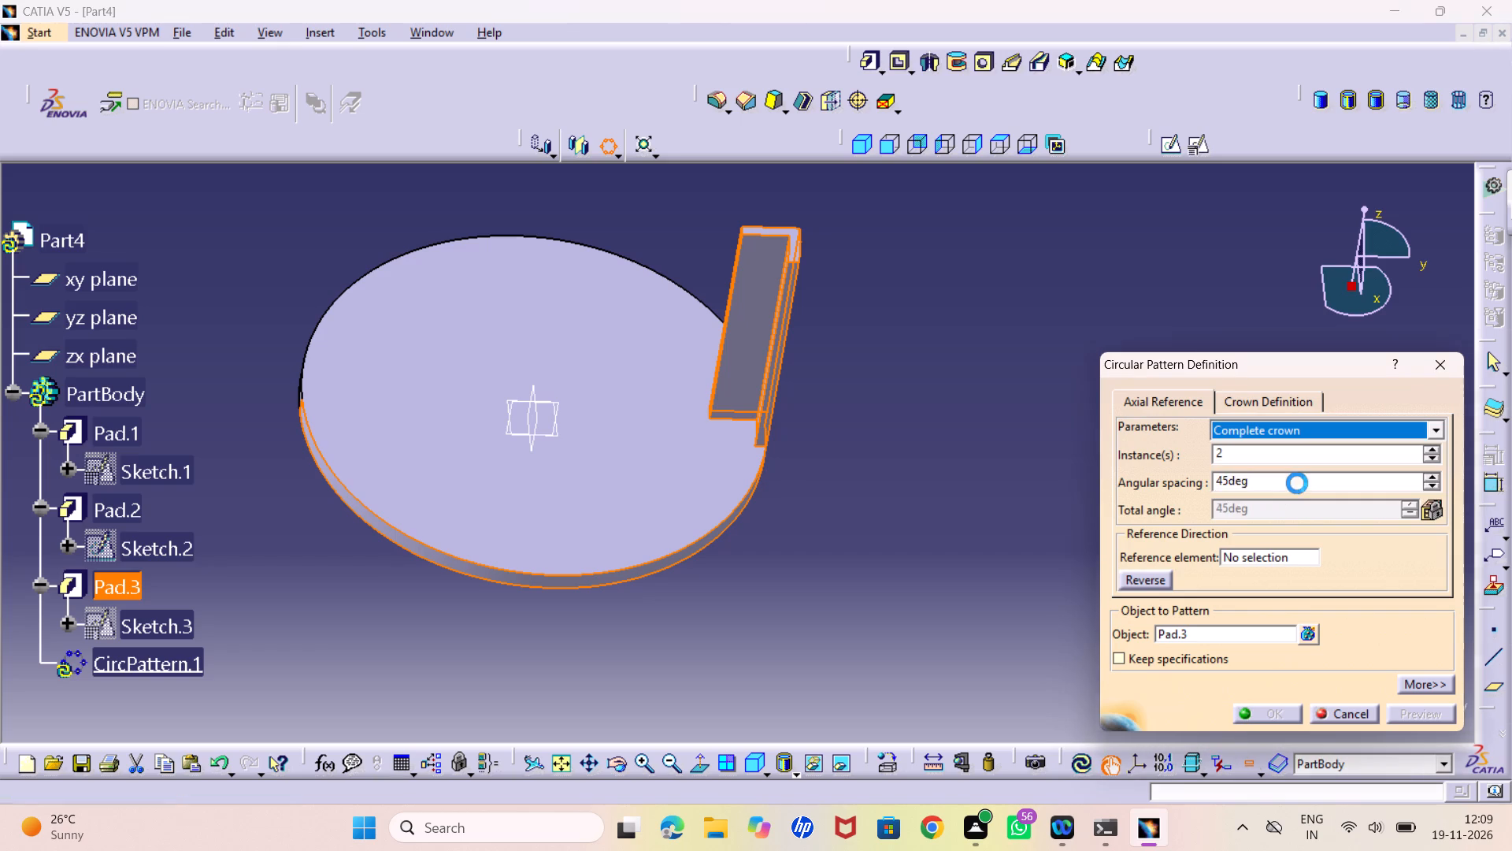
{"action": "double_click", "coordinate": [1258, 461]}
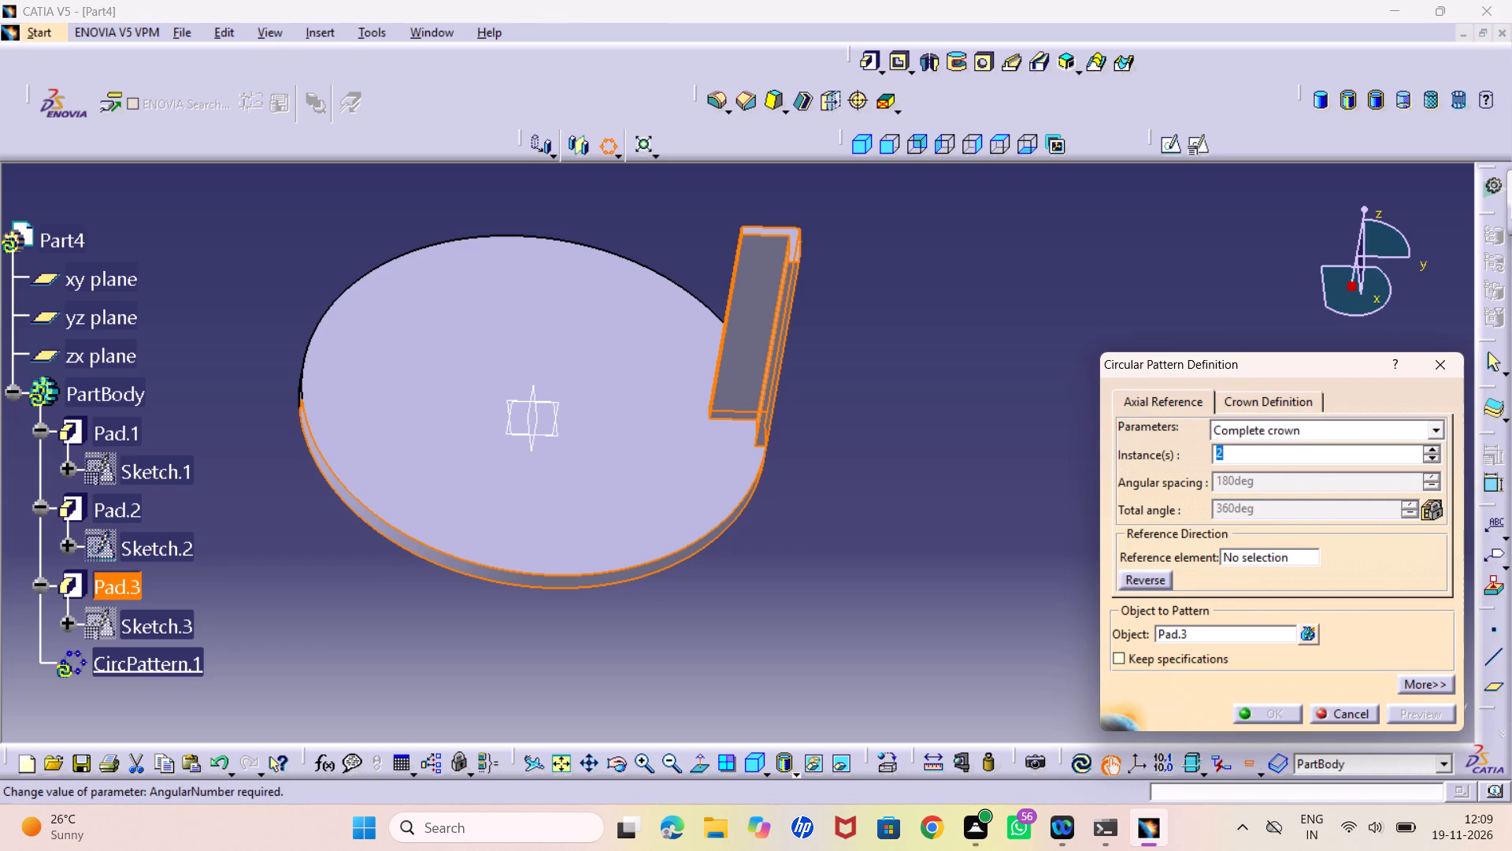
{"action": "key", "text": "6"}
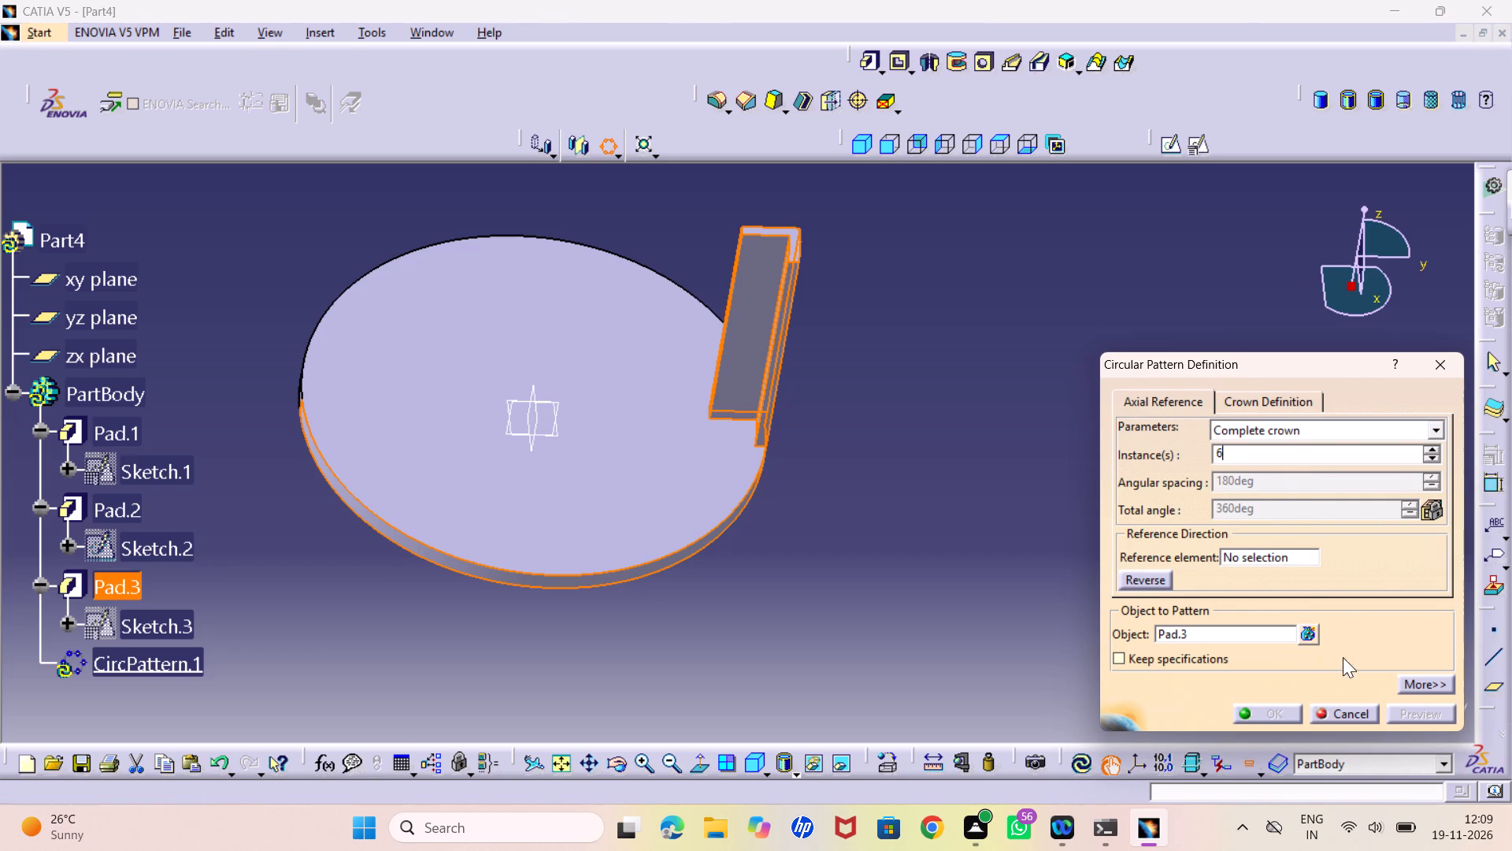
Set the disc's flat face as the pattern's reference element, preview the result, and create the circular pattern.
{"action": "left_click", "coordinate": [1255, 551]}
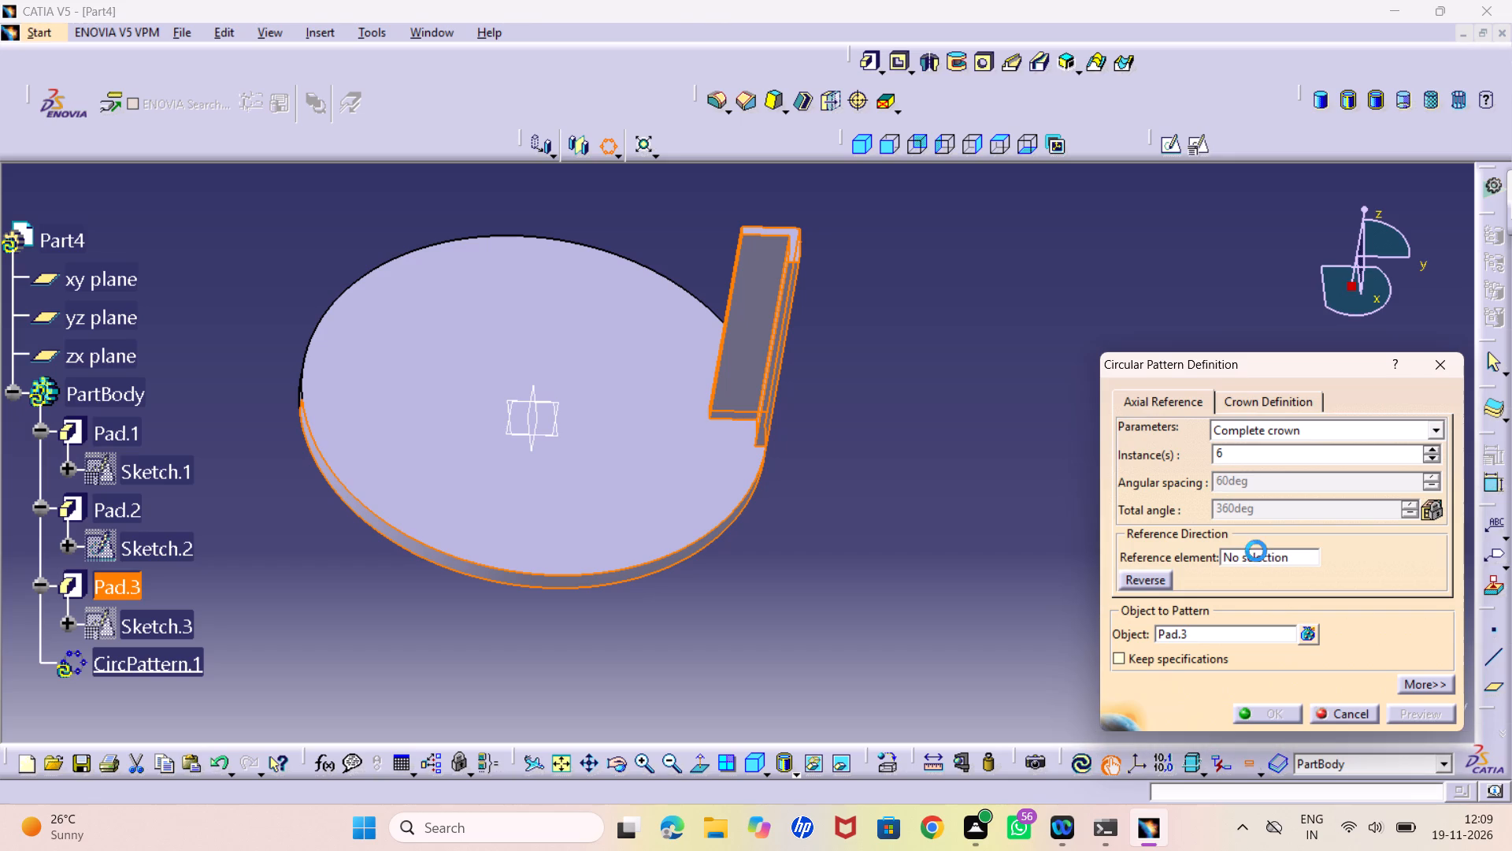
{"action": "left_click", "coordinate": [1247, 556]}
{"action": "left_click", "coordinate": [661, 504]}
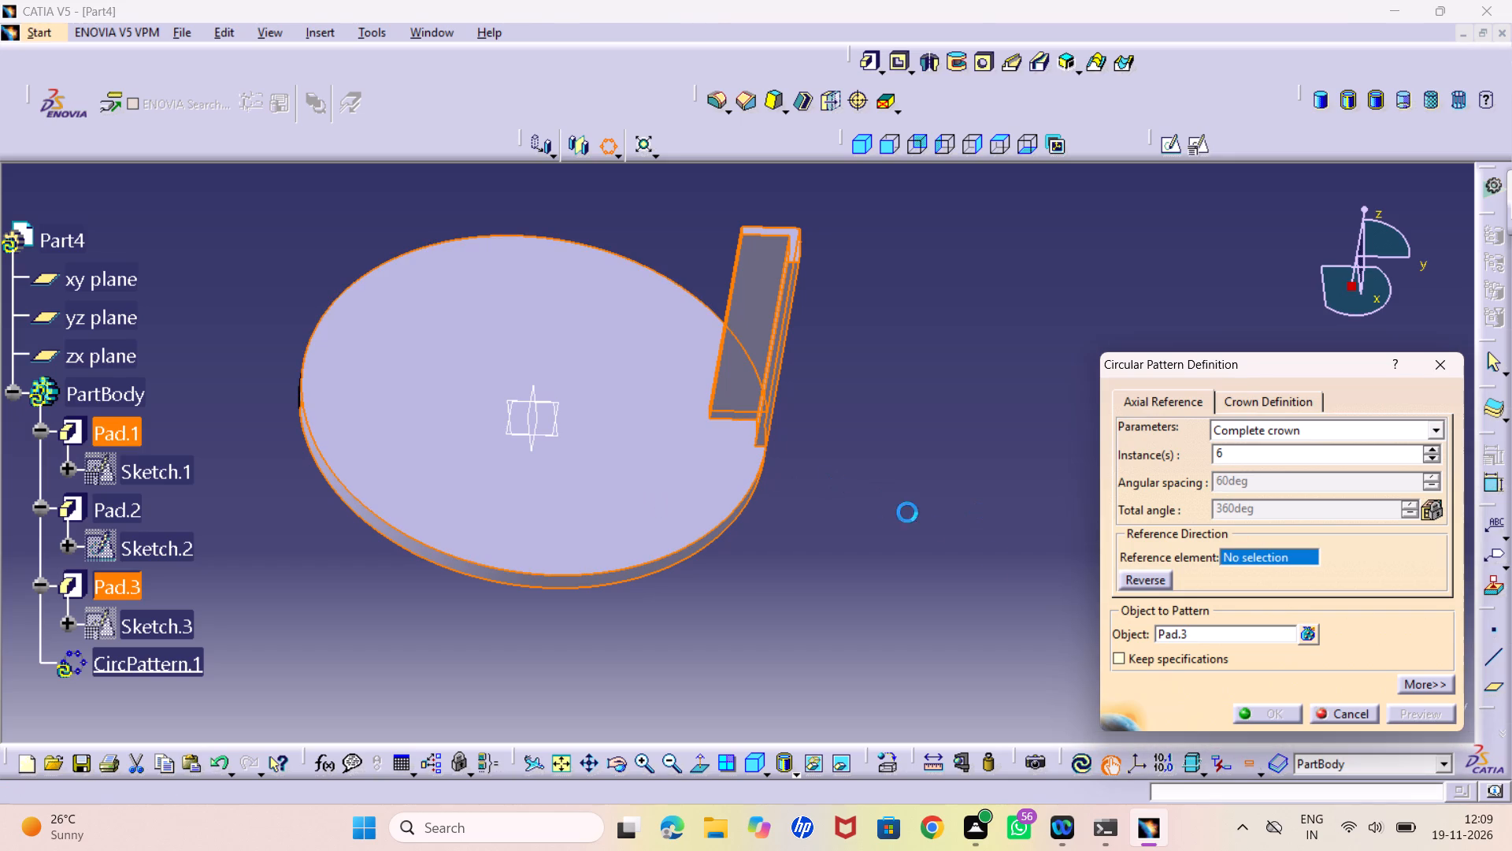
{"action": "left_click", "coordinate": [1406, 718]}
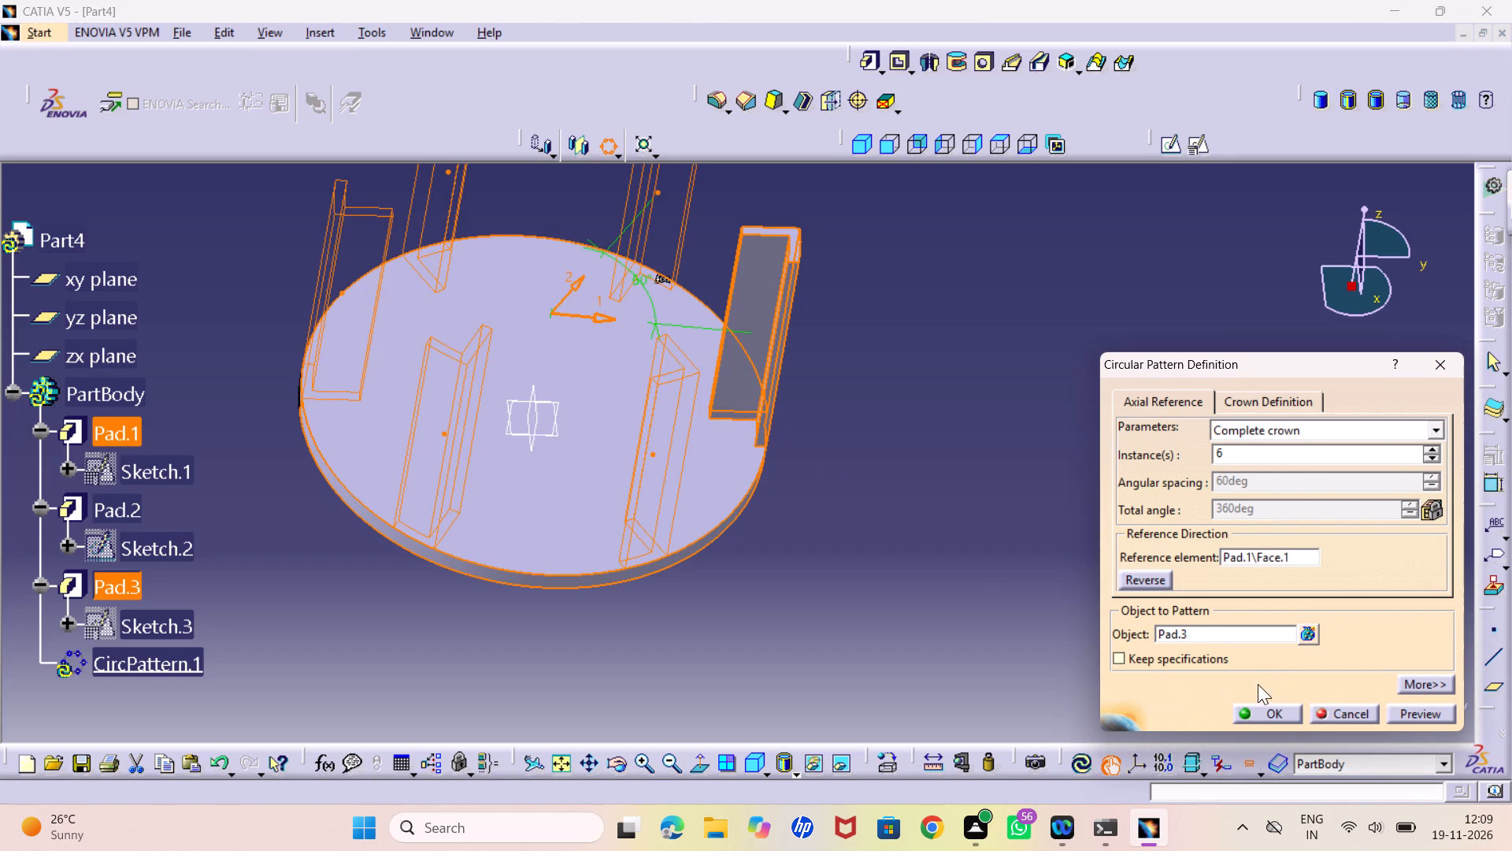
{"action": "middle_click_drag", "start_coordinate": [755, 655], "coordinate": [728, 773]}
{"action": "right_click_drag", "start_coordinate": [755, 655], "coordinate": [728, 773]}
{"action": "middle_click_drag", "start_coordinate": [639, 616], "coordinate": [632, 598]}
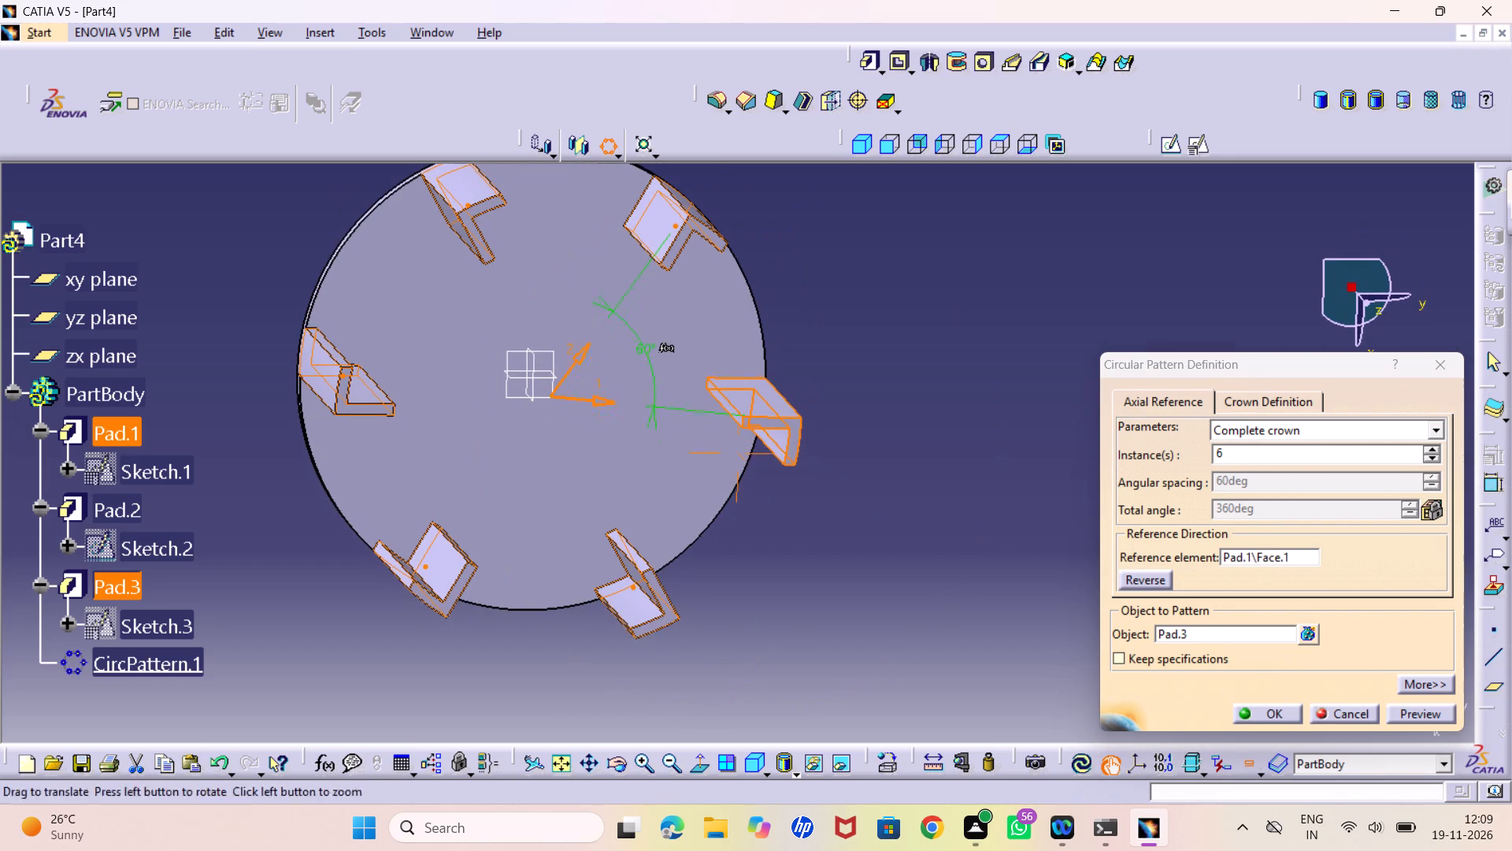
{"action": "middle_click_drag", "start_coordinate": [632, 598], "coordinate": [629, 589]}
{"action": "left_click", "coordinate": [1248, 711]}
{"action": "left_click", "coordinate": [920, 639]}
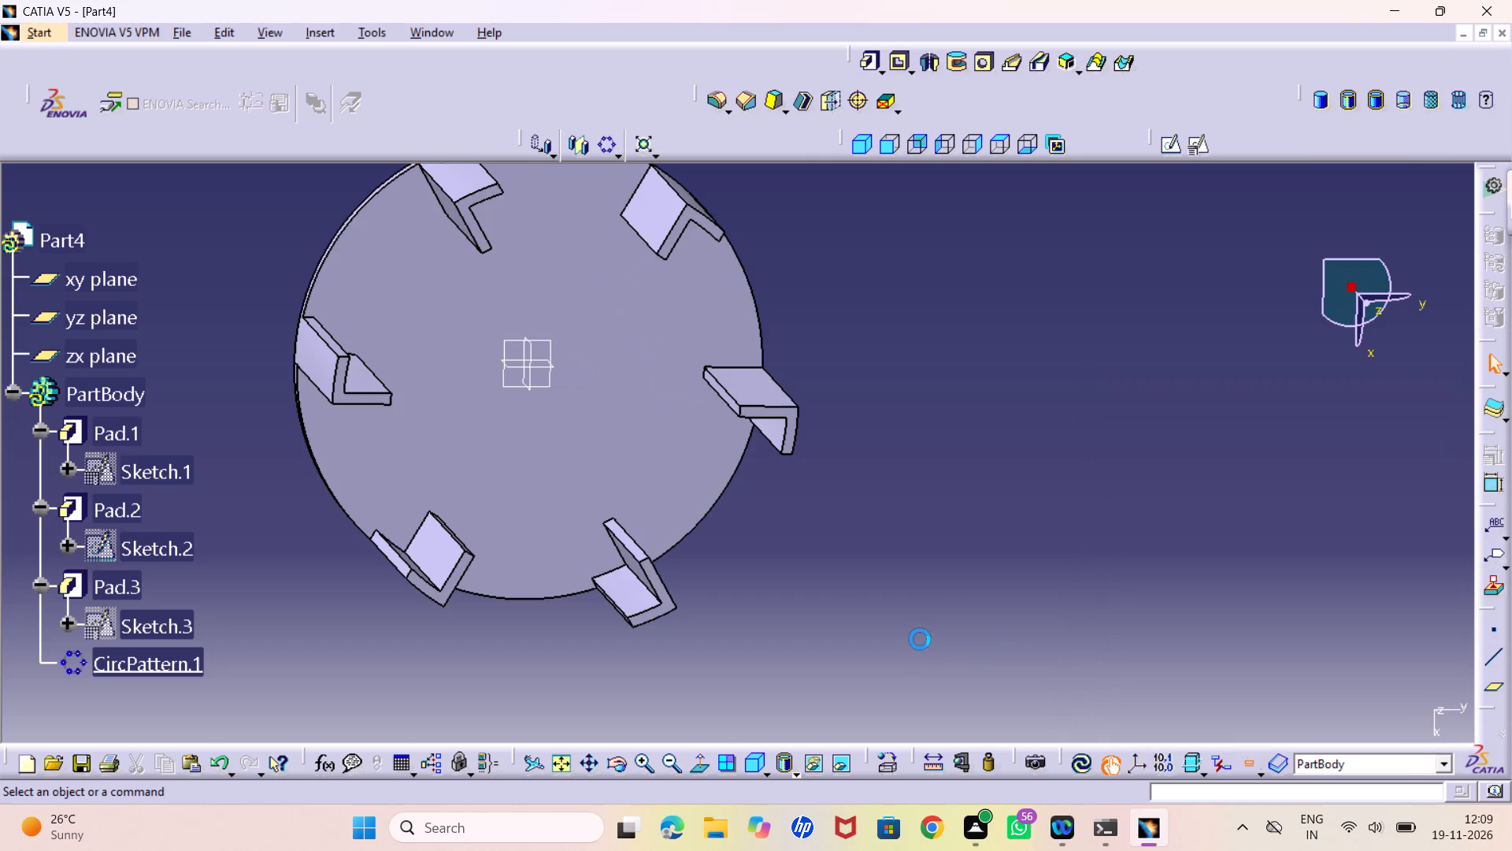
Examine the patterned L-shaped walls around the disc from several angles, including the isometric and top views.
{"action": "middle_click_drag", "start_coordinate": [858, 603], "coordinate": [842, 502]}
{"action": "right_click_drag", "start_coordinate": [858, 603], "coordinate": [836, 489]}
{"action": "left_click", "coordinate": [864, 142]}
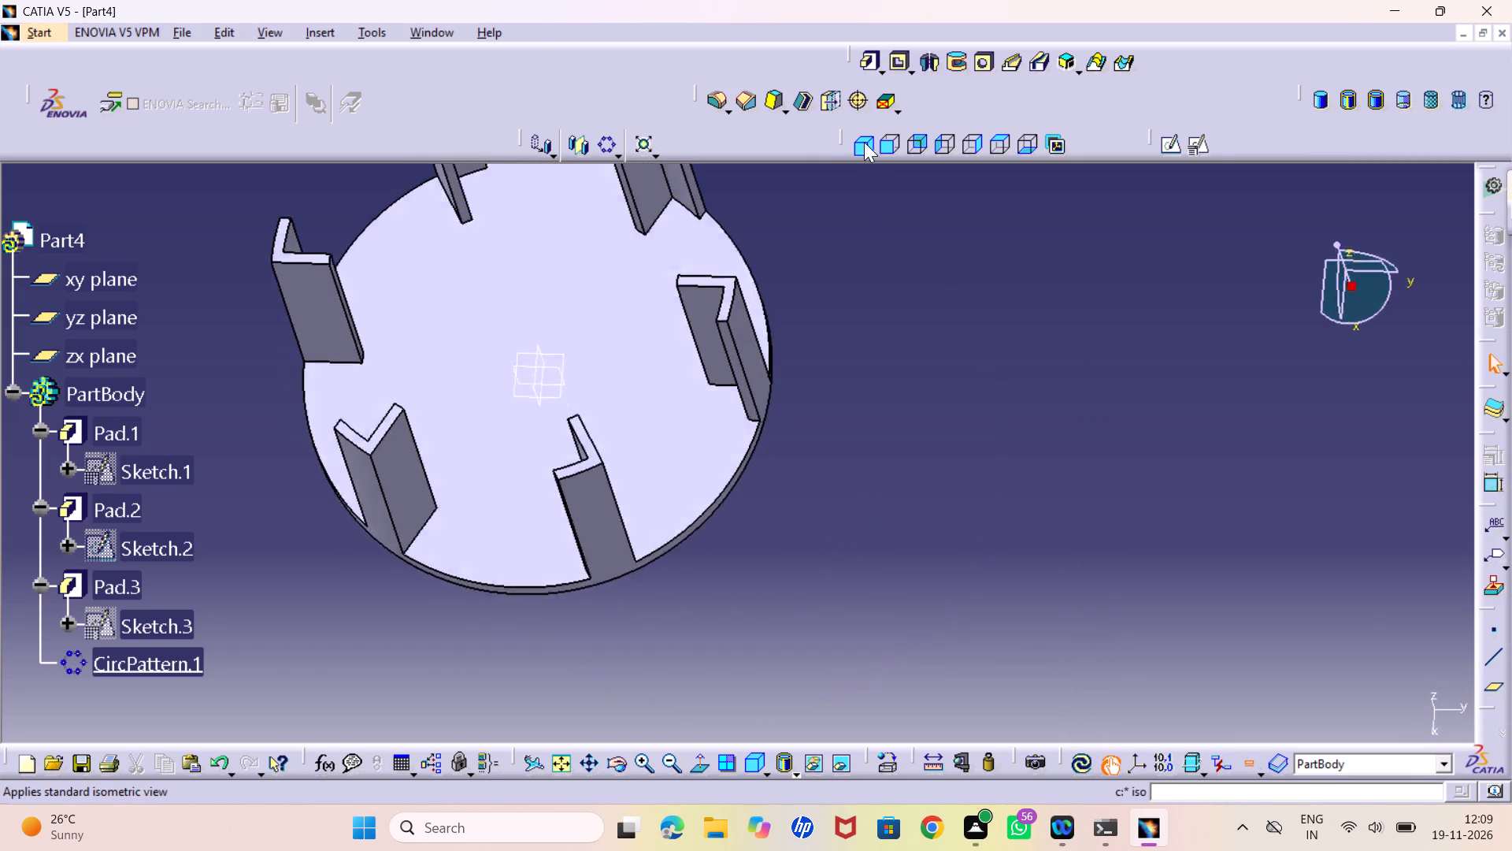
{"action": "middle_click_drag", "start_coordinate": [984, 540], "coordinate": [1004, 572]}
{"action": "right_click", "coordinate": [984, 540]}
{"action": "middle_click_drag", "start_coordinate": [928, 515], "coordinate": [946, 608]}
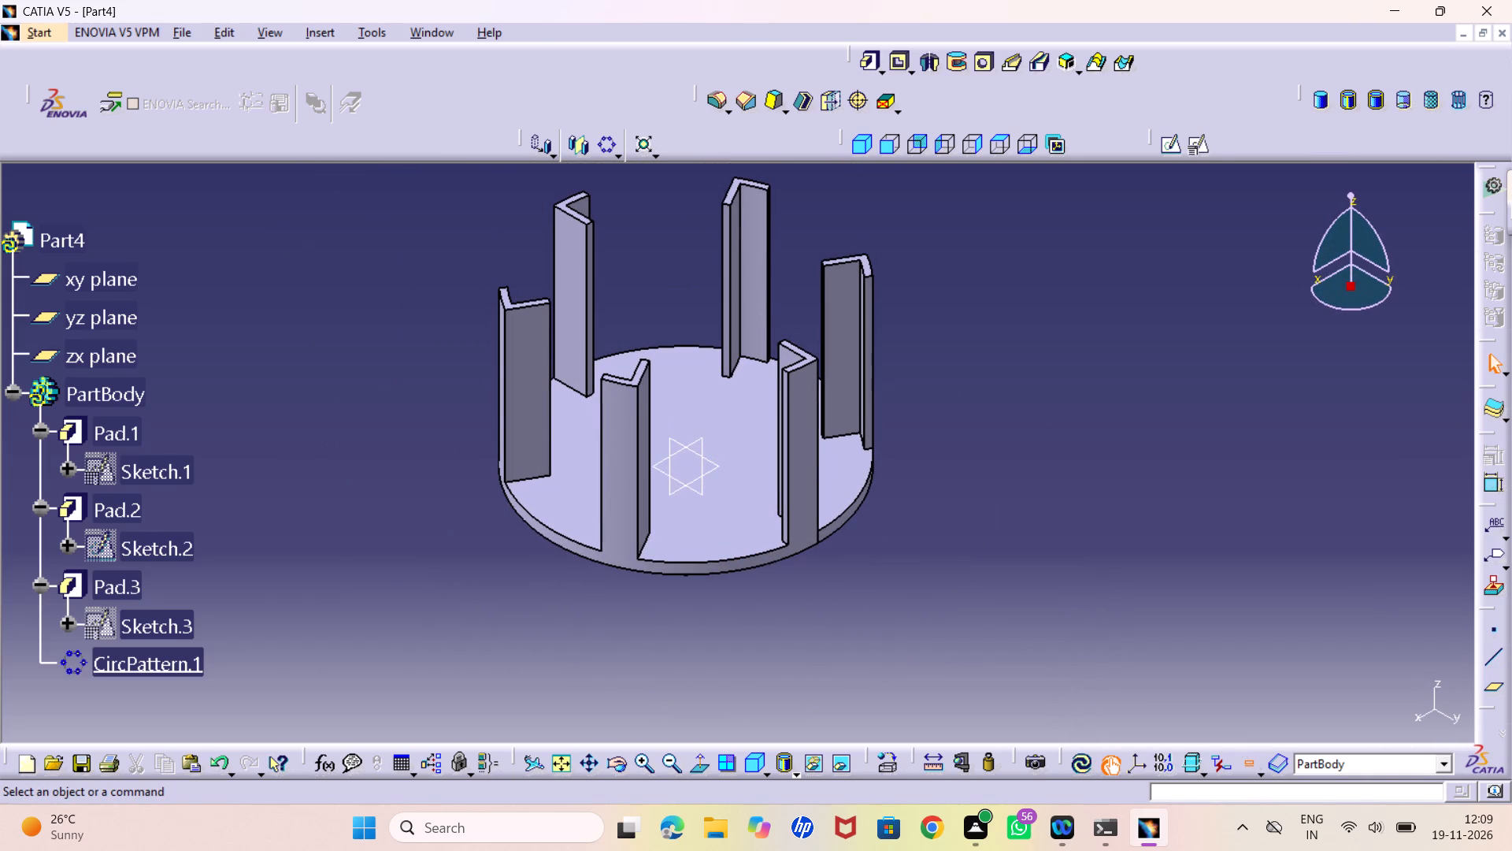
{"action": "middle_click_drag", "start_coordinate": [699, 534], "coordinate": [713, 674]}
{"action": "right_click_drag", "start_coordinate": [699, 534], "coordinate": [713, 674]}
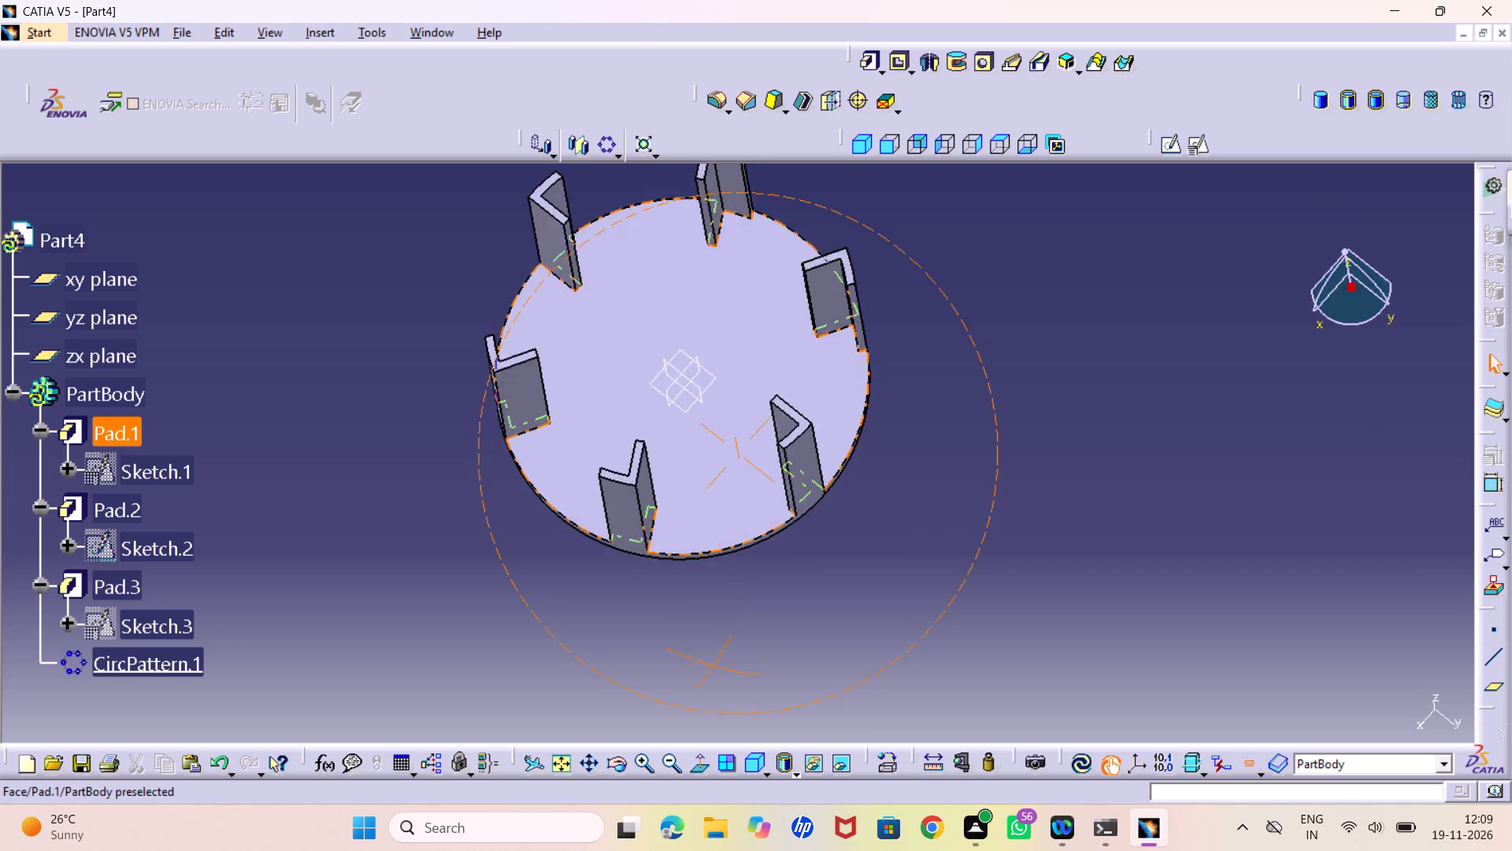
{"action": "right_click_drag", "start_coordinate": [713, 674], "coordinate": [710, 696]}
{"action": "middle_click_drag", "start_coordinate": [713, 674], "coordinate": [710, 696]}
{"action": "middle_click_drag", "start_coordinate": [772, 563], "coordinate": [781, 614]}
{"action": "right_click_drag", "start_coordinate": [772, 563], "coordinate": [781, 614]}
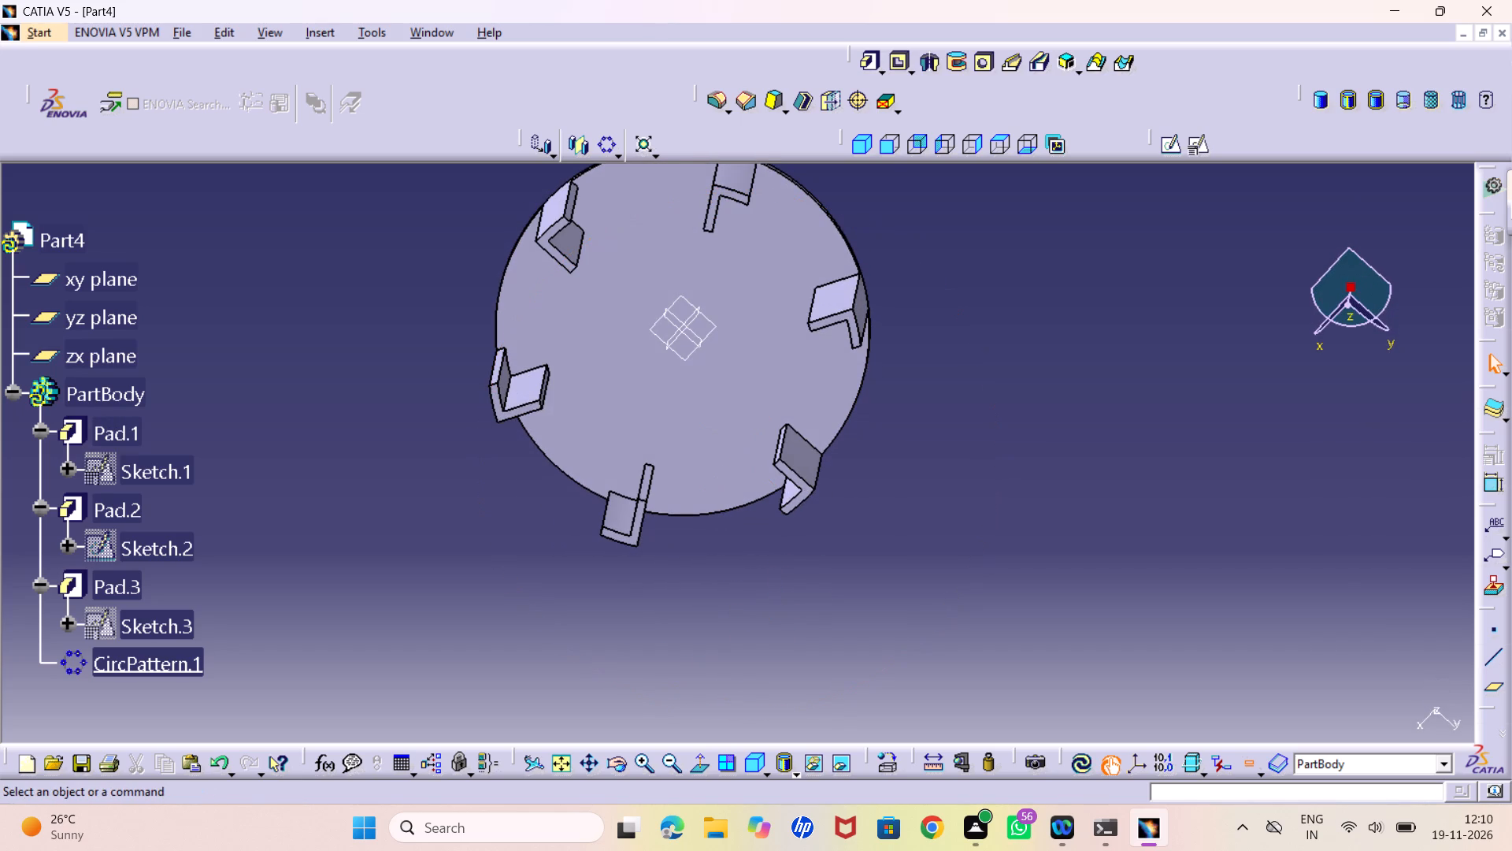
{"action": "left_click", "coordinate": [867, 144]}
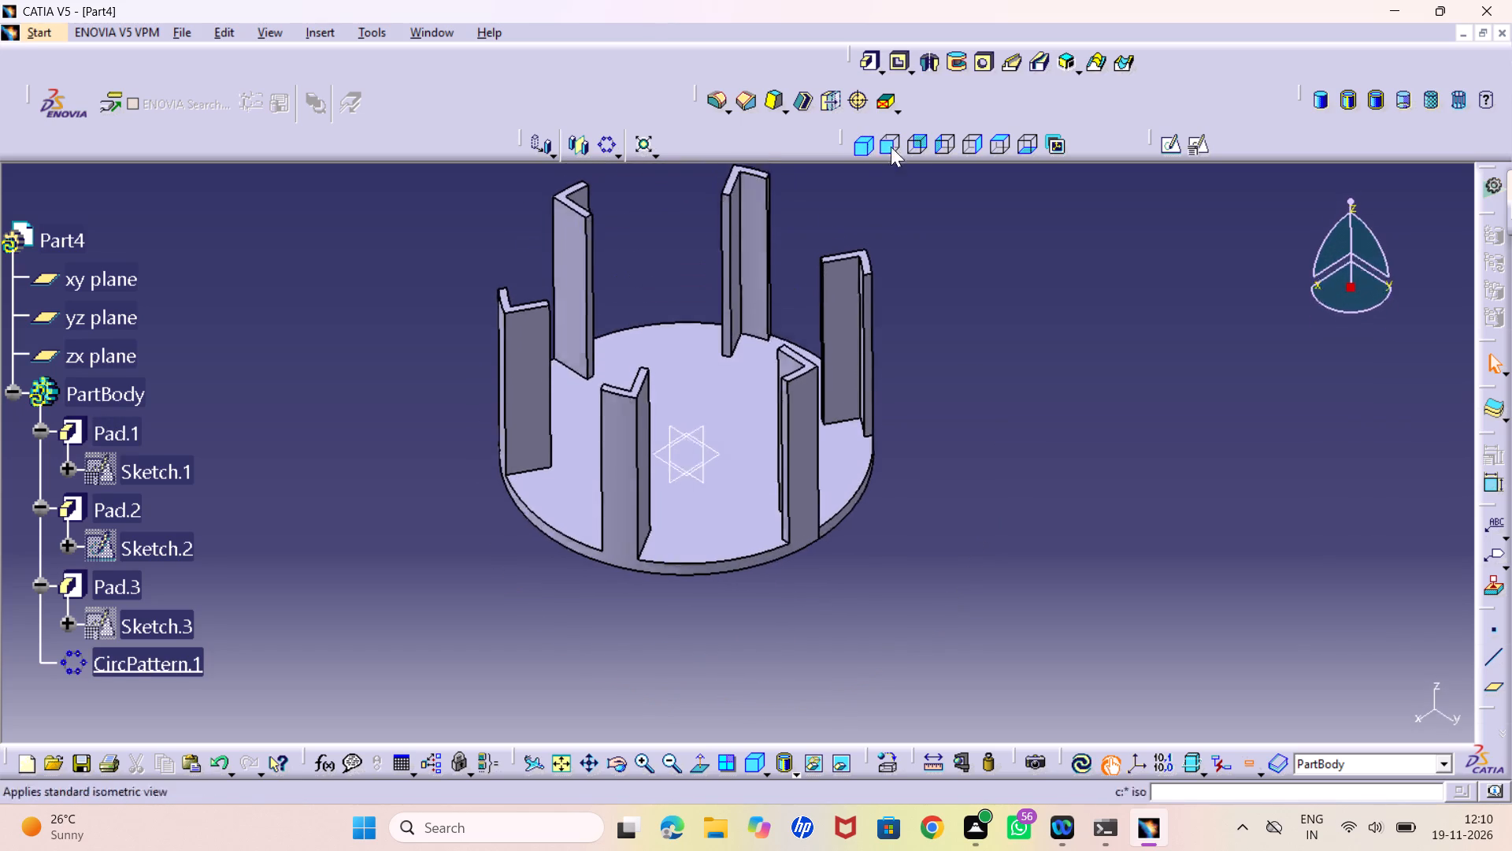
{"action": "left_click", "coordinate": [1003, 144]}
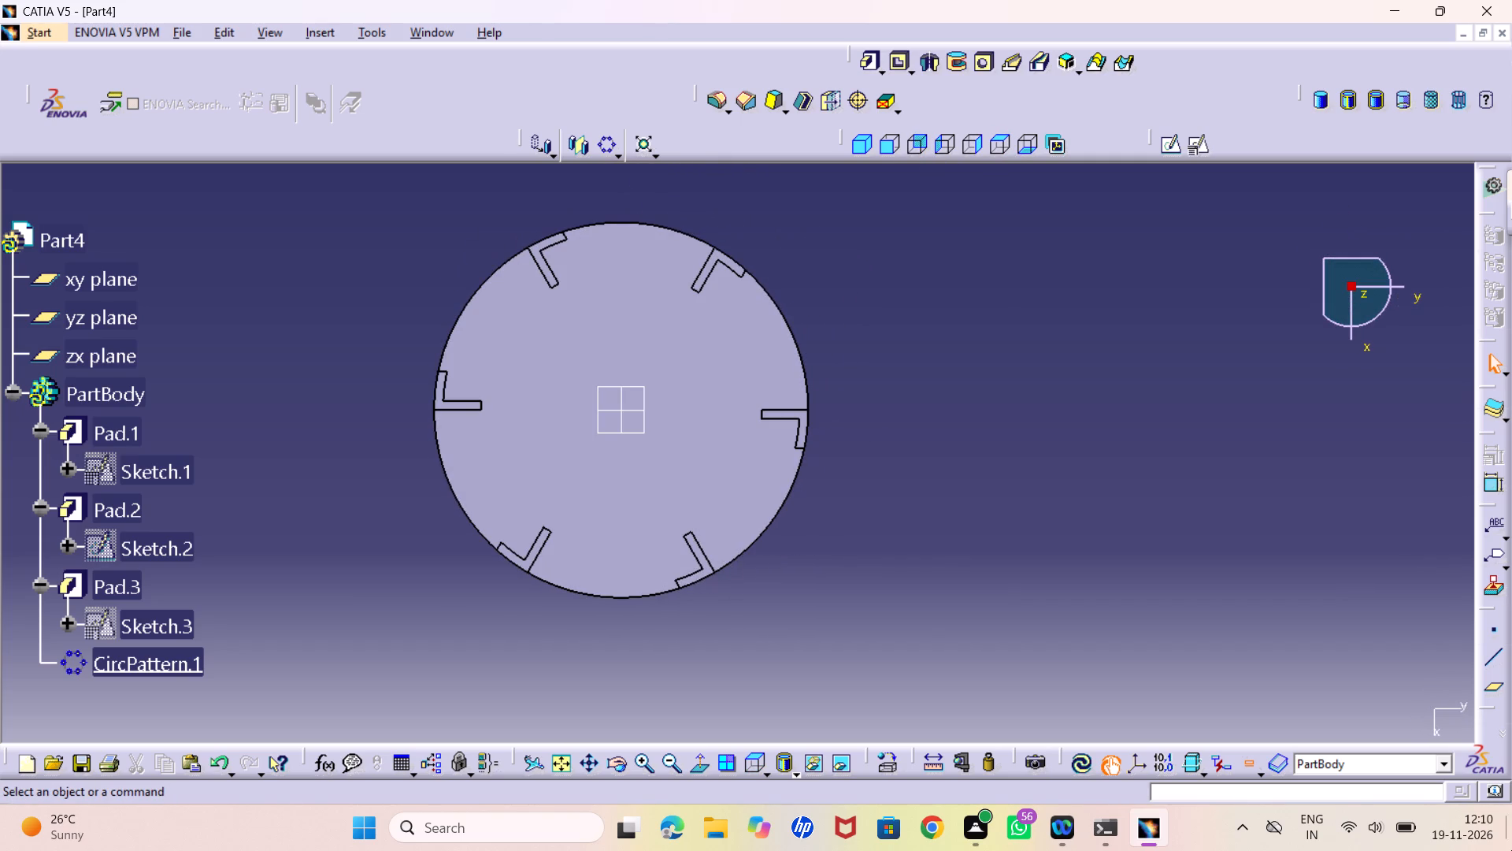
Move the point, line and plane reference tools into the top row beside the solid feature tools.
{"action": "left_click", "coordinate": [868, 140]}
{"action": "middle_click_drag", "start_coordinate": [910, 263], "coordinate": [917, 252]}
{"action": "right_click", "coordinate": [911, 263]}
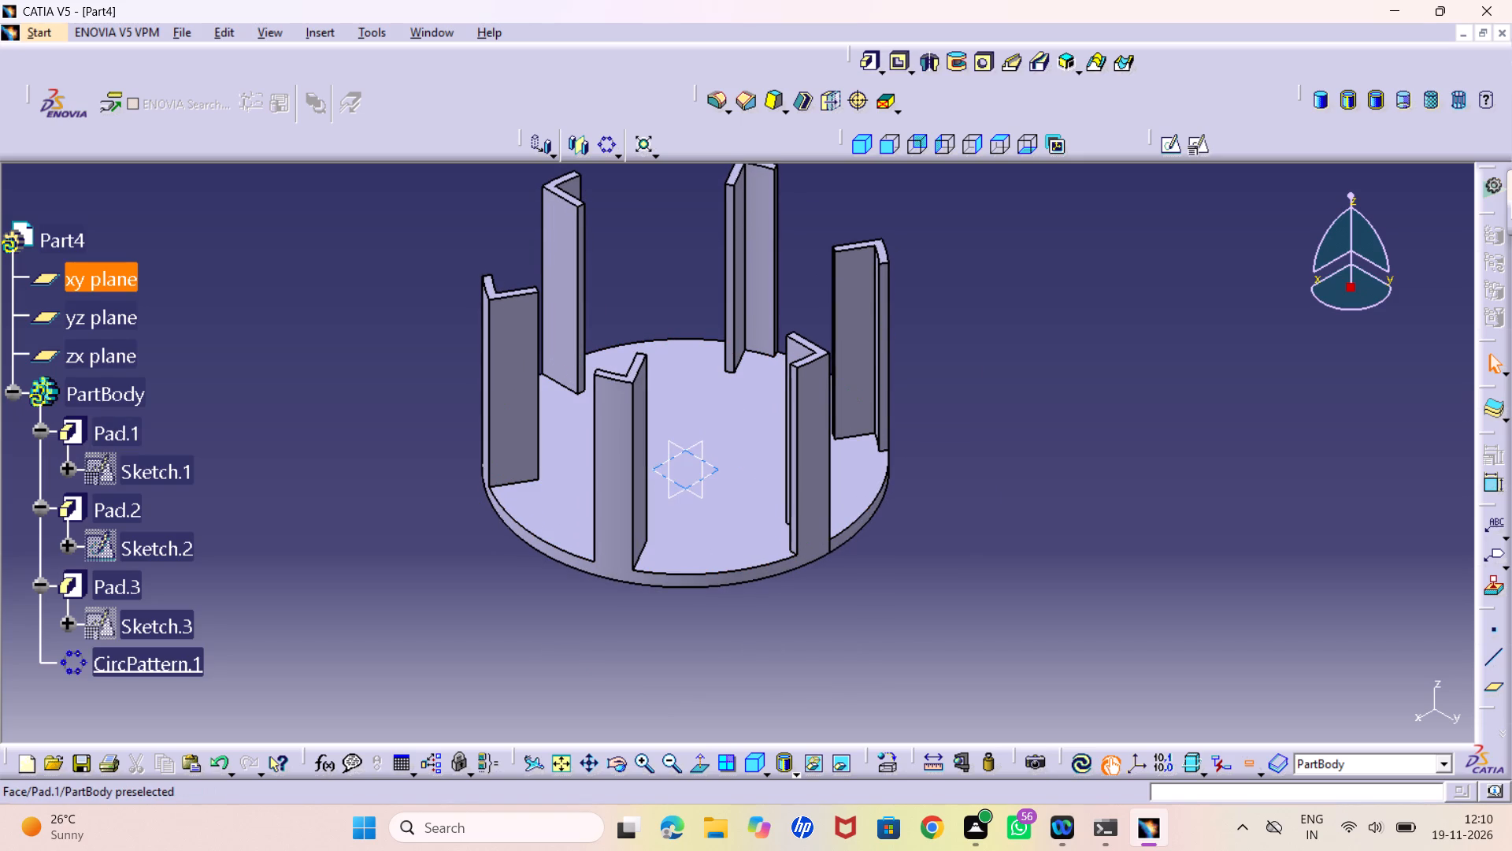
{"action": "left_click", "coordinate": [719, 470]}
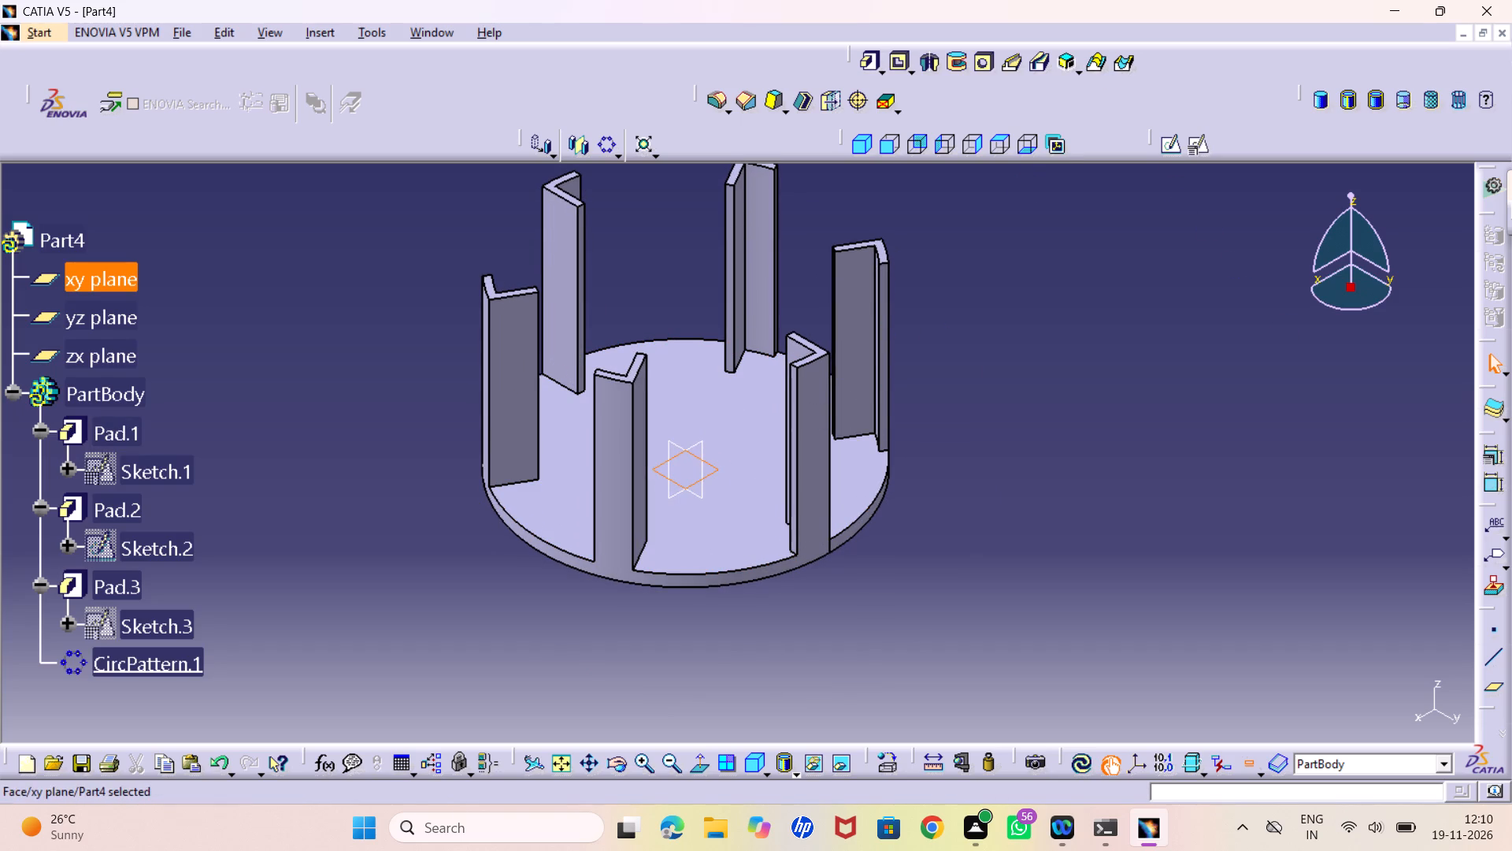
{"action": "left_click_drag", "start_coordinate": [1486, 615], "coordinate": [1458, 85]}
{"action": "left_click_drag", "start_coordinate": [1458, 85], "coordinate": [1466, 61]}
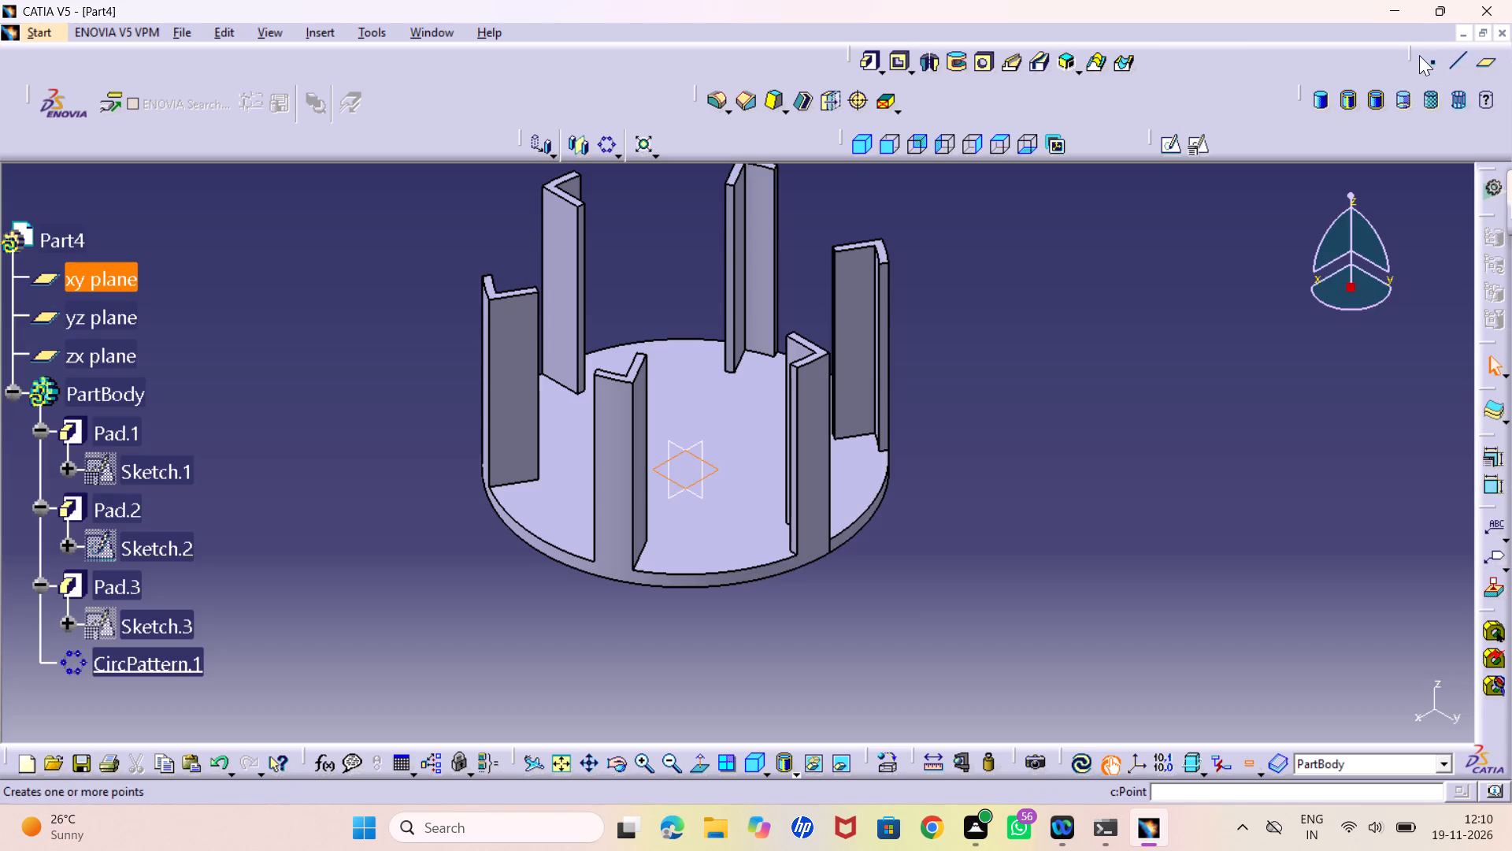
{"action": "left_click_drag", "start_coordinate": [1410, 48], "coordinate": [1403, 61]}
{"action": "left_click_drag", "start_coordinate": [1407, 53], "coordinate": [1380, 65]}
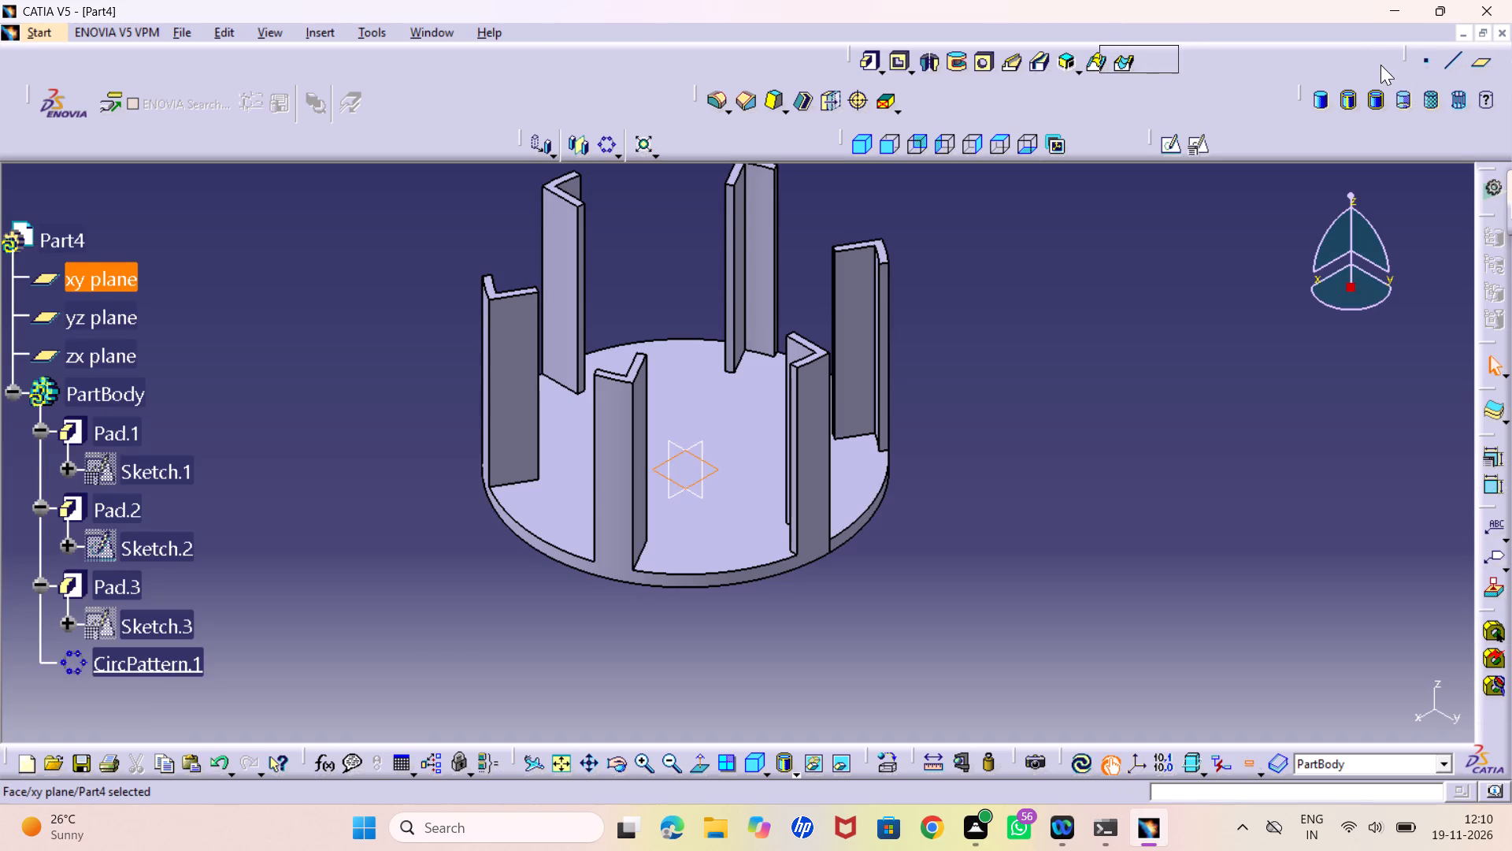
{"action": "left_click_drag", "start_coordinate": [1380, 65], "coordinate": [1425, 66]}
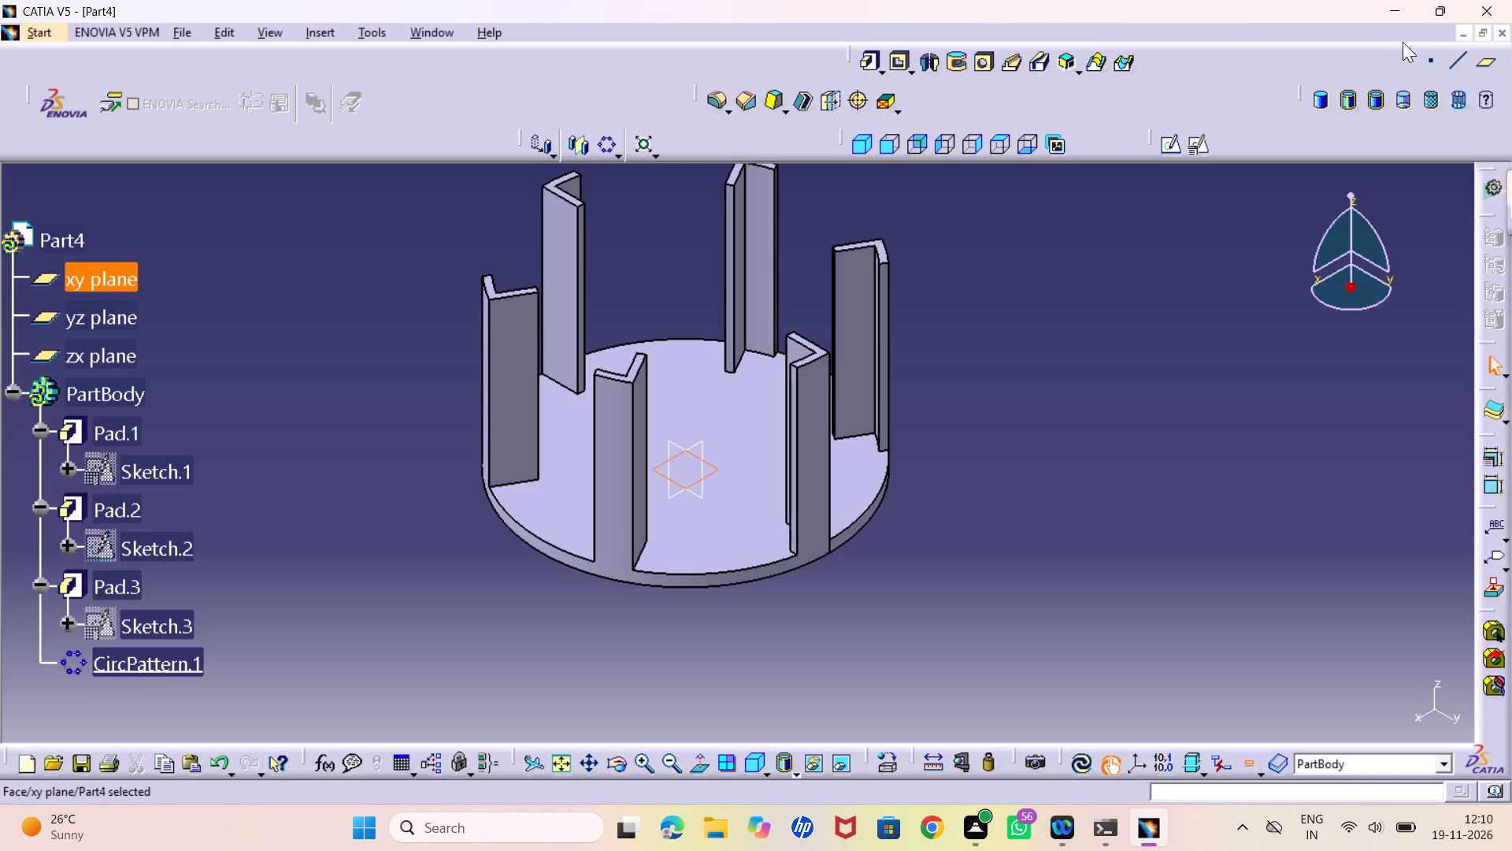
{"action": "left_click_drag", "start_coordinate": [1413, 47], "coordinate": [946, 61]}
{"action": "left_click_drag", "start_coordinate": [946, 61], "coordinate": [928, 55]}
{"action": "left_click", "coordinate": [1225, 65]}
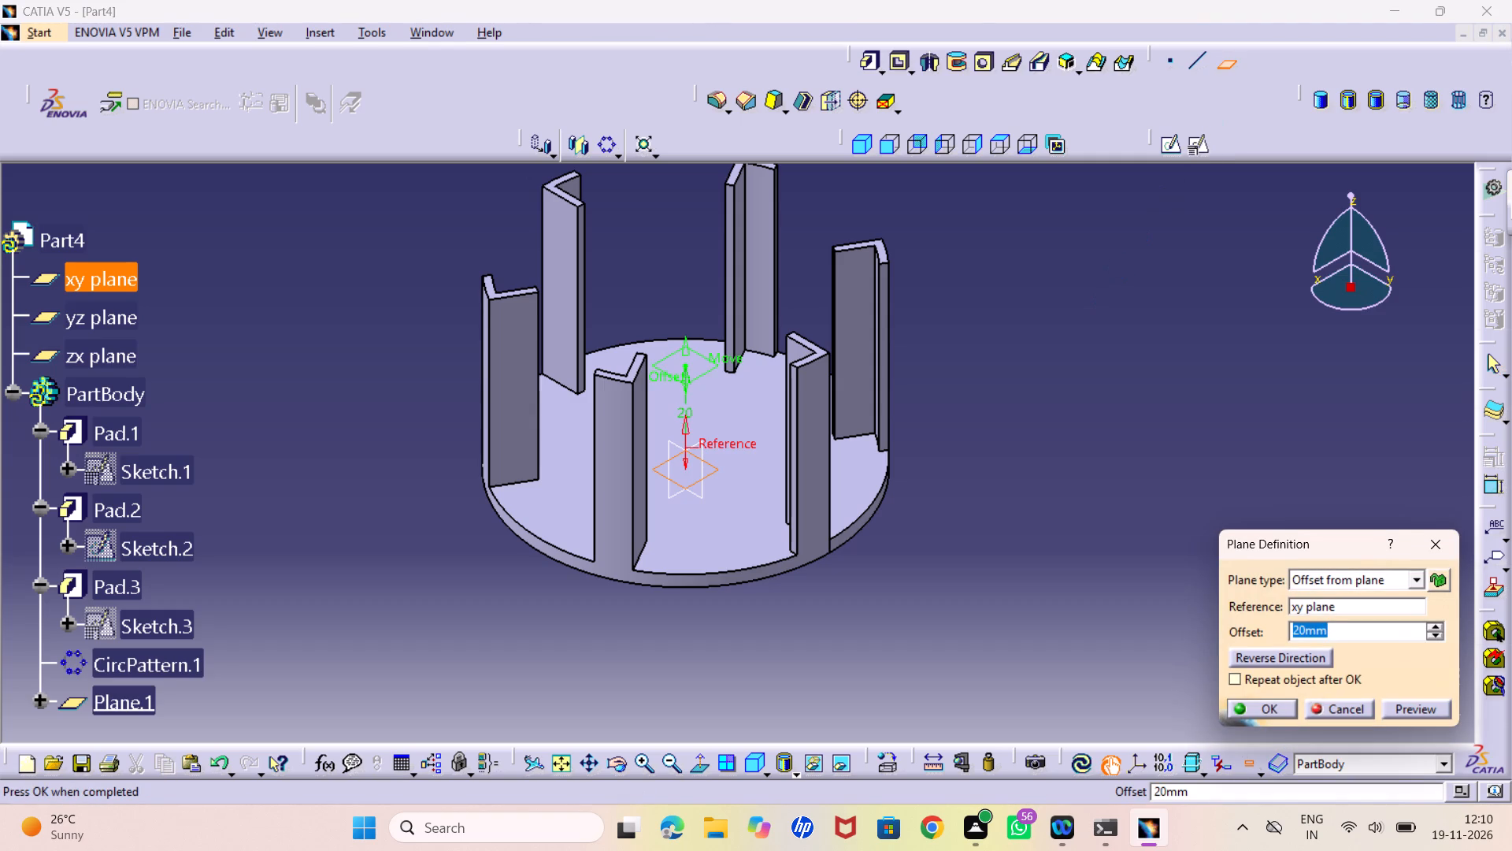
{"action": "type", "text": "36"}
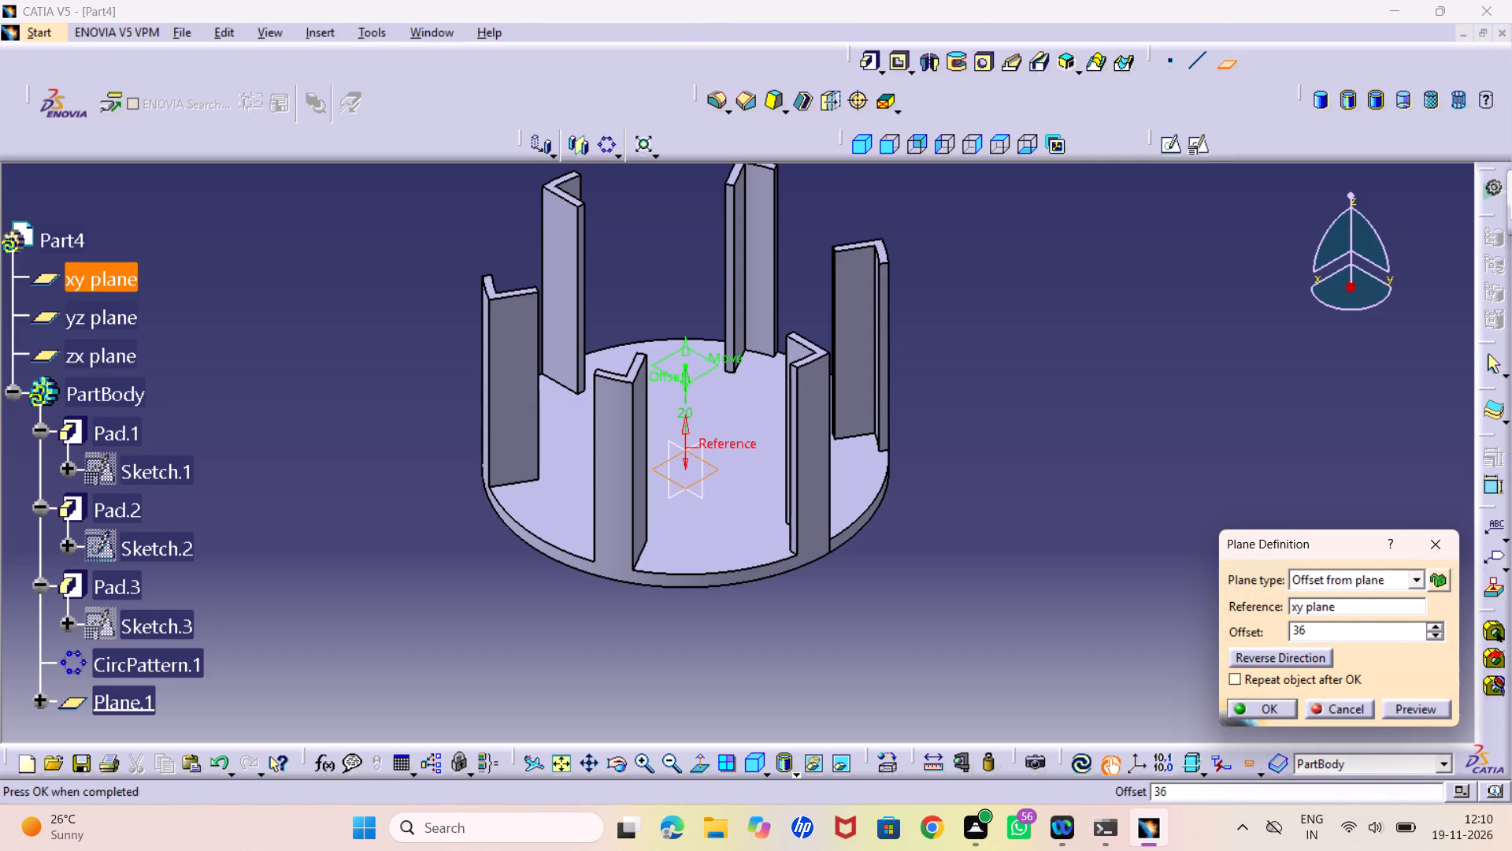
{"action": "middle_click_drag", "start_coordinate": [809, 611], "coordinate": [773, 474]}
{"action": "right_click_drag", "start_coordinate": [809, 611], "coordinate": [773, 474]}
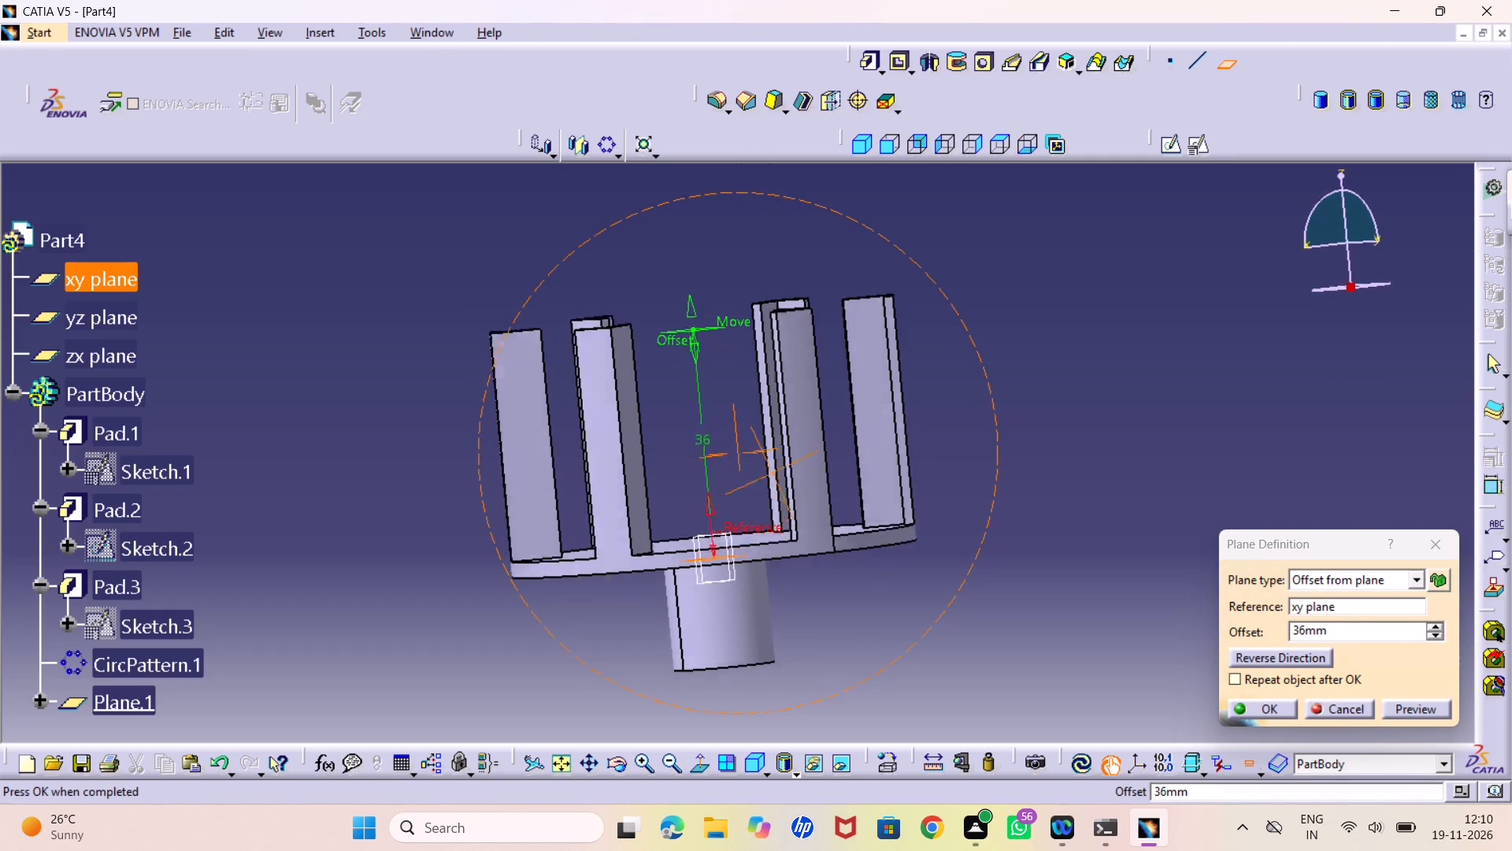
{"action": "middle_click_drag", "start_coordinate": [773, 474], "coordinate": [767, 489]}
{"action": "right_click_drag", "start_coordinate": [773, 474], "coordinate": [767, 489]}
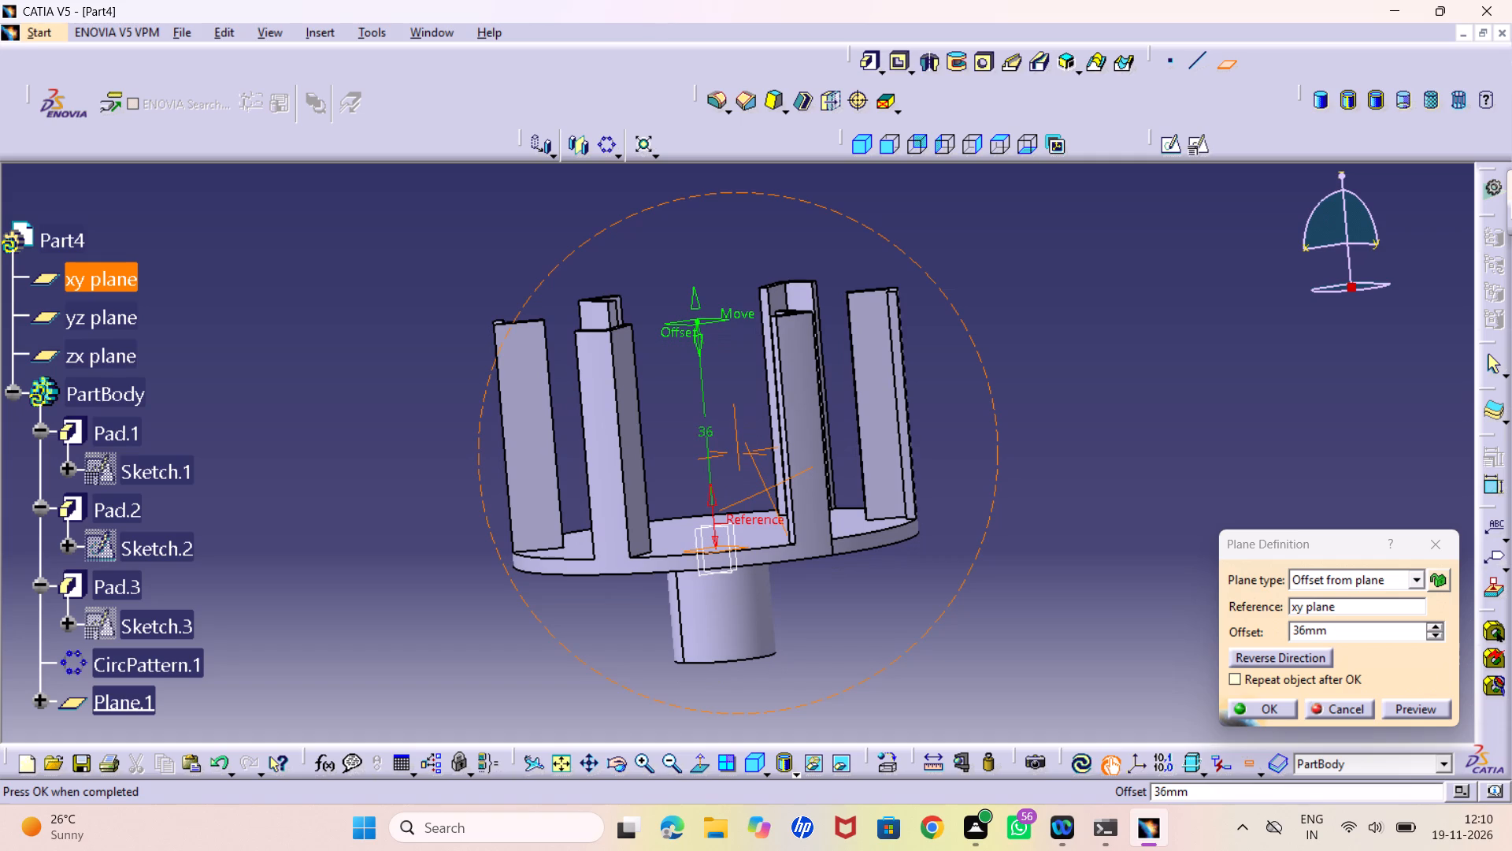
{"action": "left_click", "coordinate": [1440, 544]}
Examine the disc and its L-shaped walls in side view to check their height above the xy plane.
{"action": "left_click_drag", "start_coordinate": [977, 399], "coordinate": [989, 403]}
{"action": "middle_click_drag", "start_coordinate": [841, 574], "coordinate": [830, 496]}
{"action": "right_click", "coordinate": [841, 574]}
{"action": "middle_click", "coordinate": [749, 557]}
{"action": "right_click", "coordinate": [749, 557]}
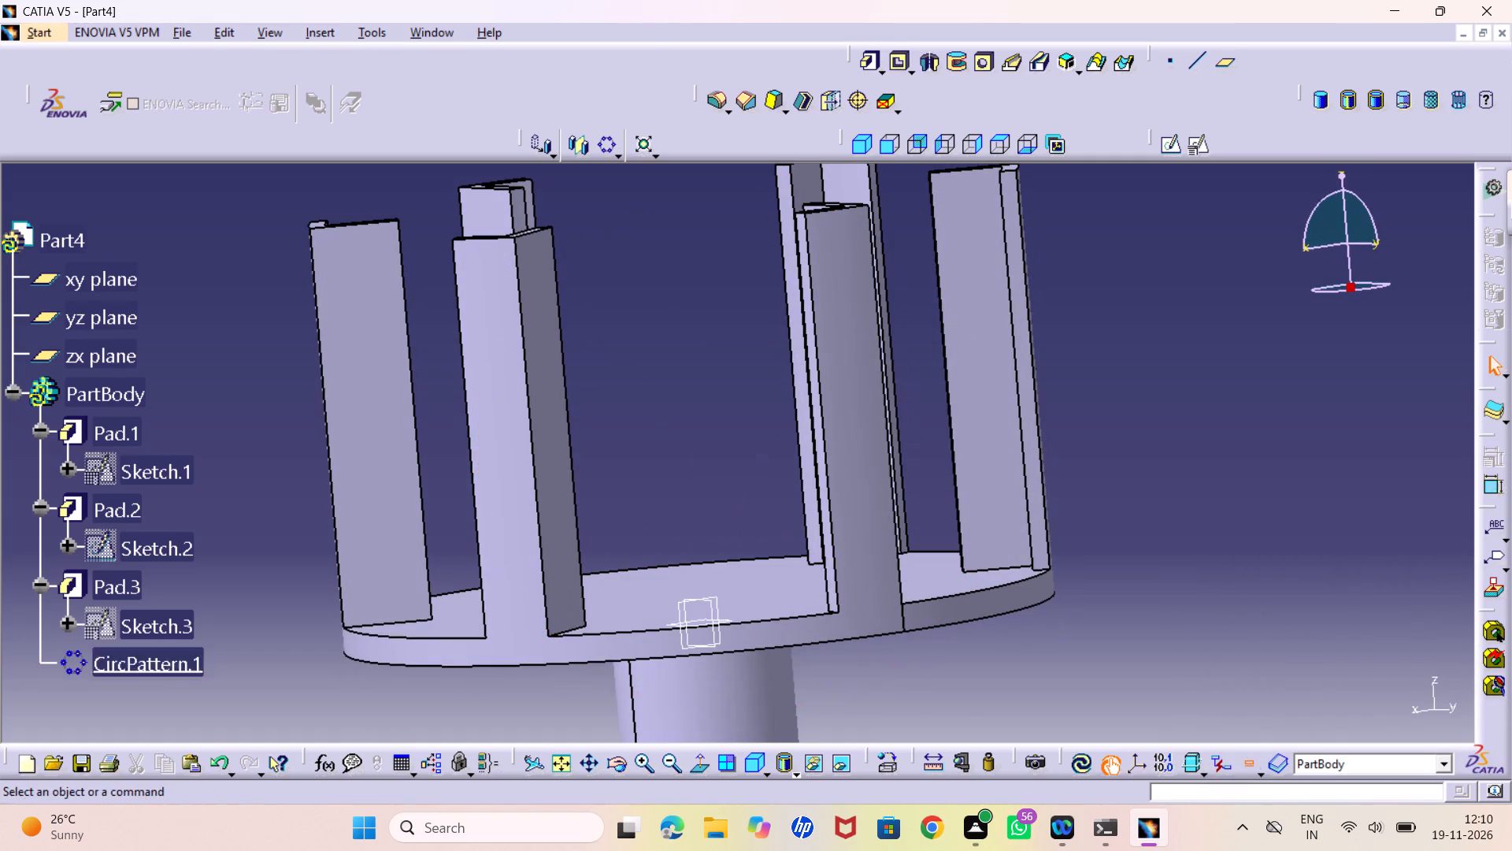
{"action": "left_click", "coordinate": [945, 144]}
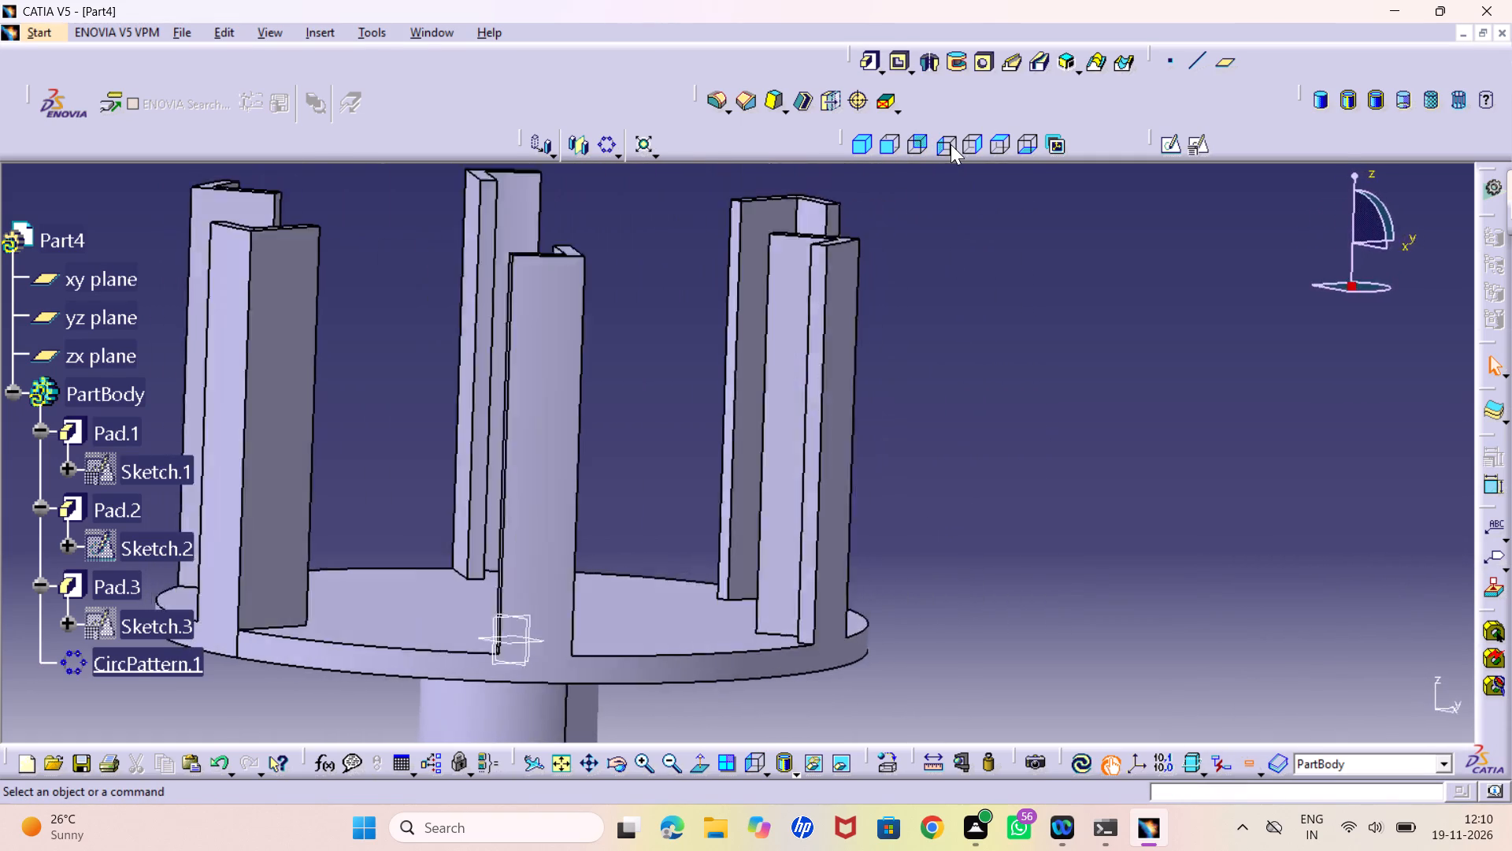
{"action": "middle_click_drag", "start_coordinate": [1120, 482], "coordinate": [1150, 501]}
{"action": "right_click", "coordinate": [1130, 482]}
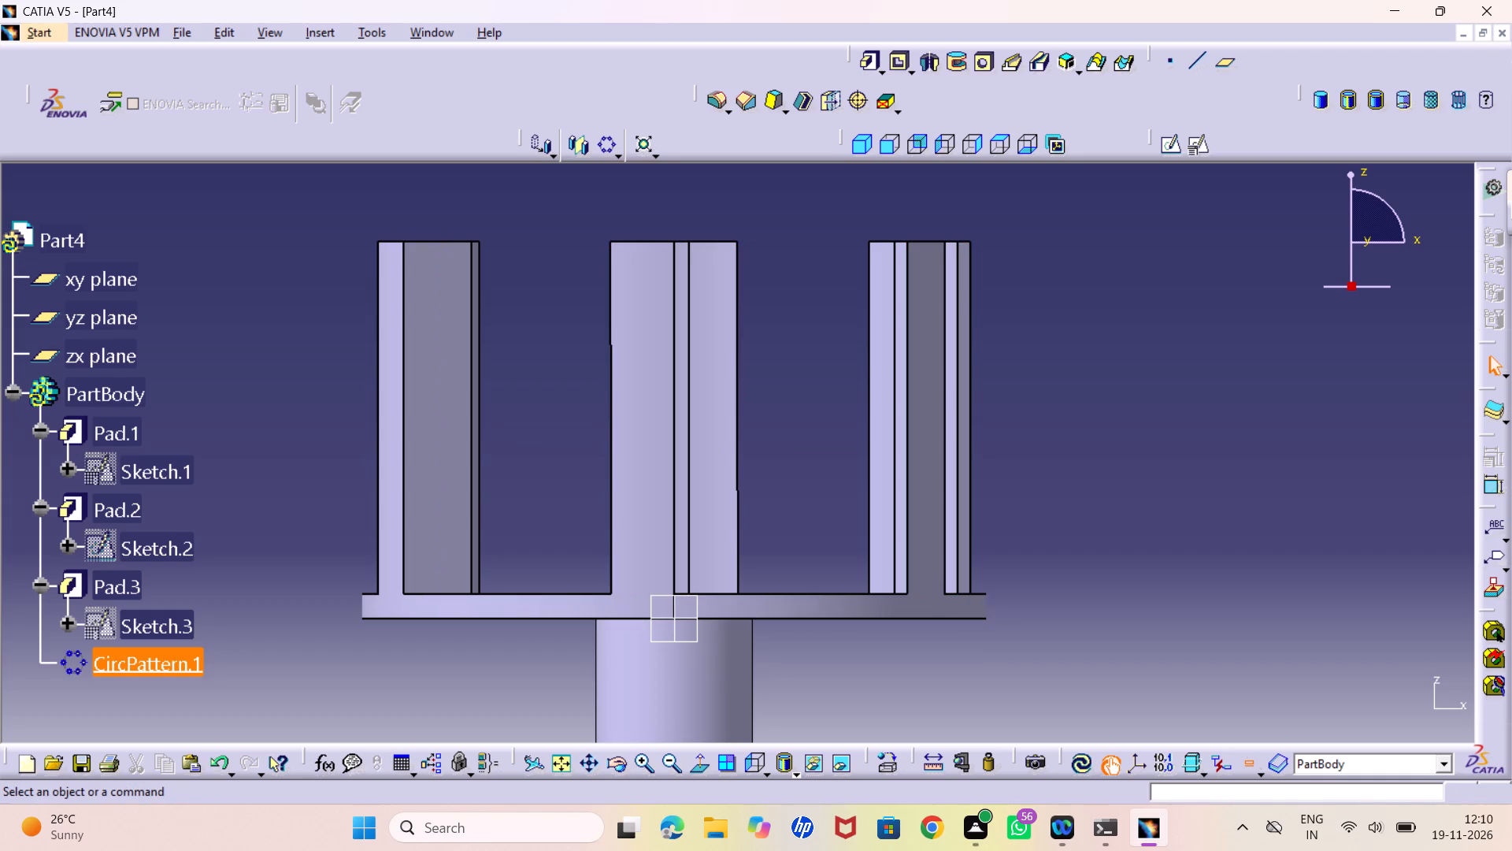
Create a reference plane offset 36 mm from the xy plane.
{"action": "left_click", "coordinate": [859, 140]}
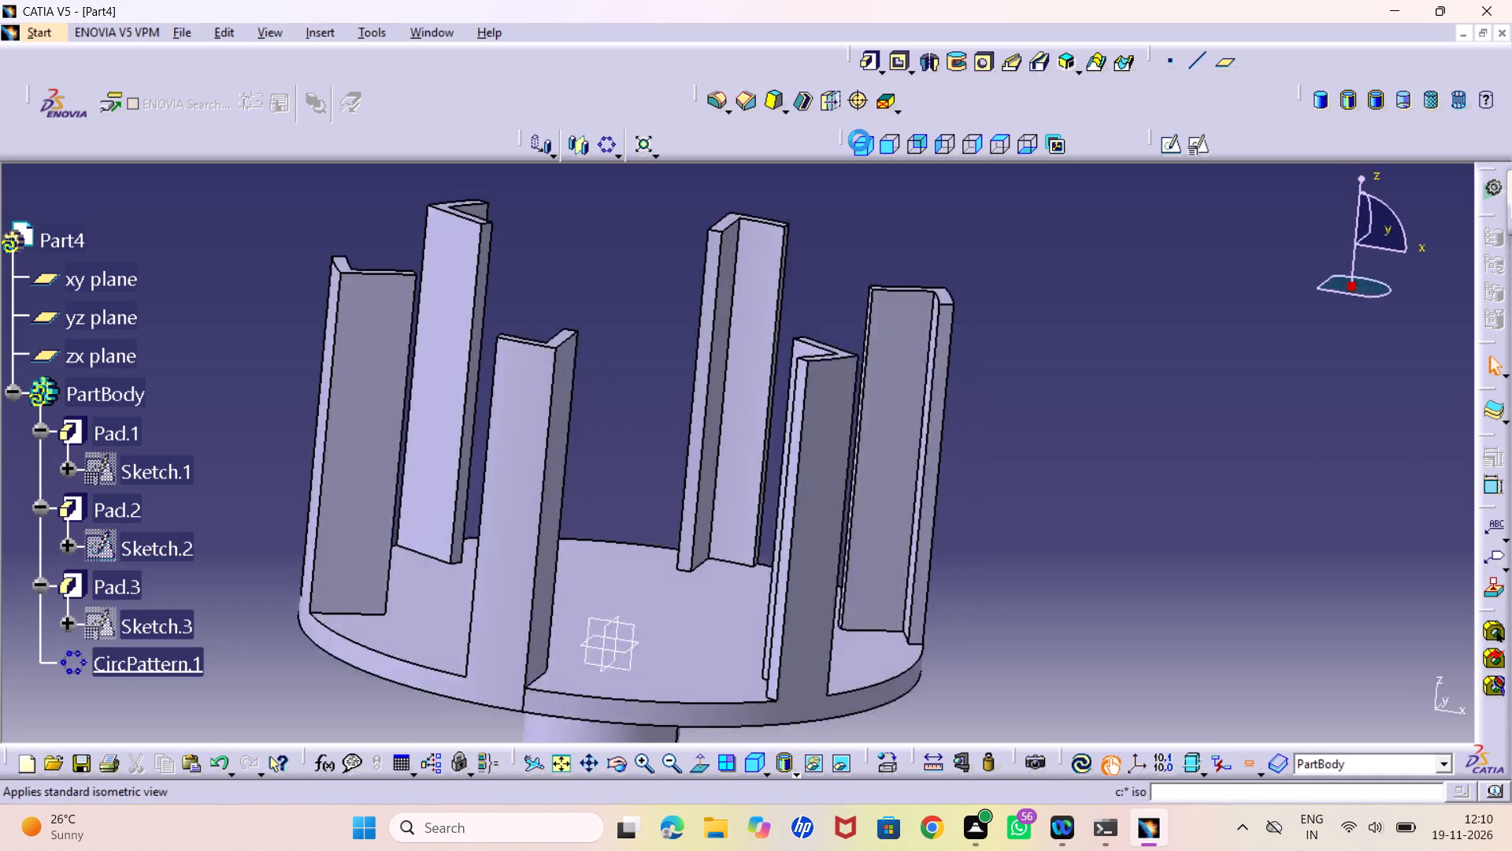
{"action": "left_click", "coordinate": [684, 485]}
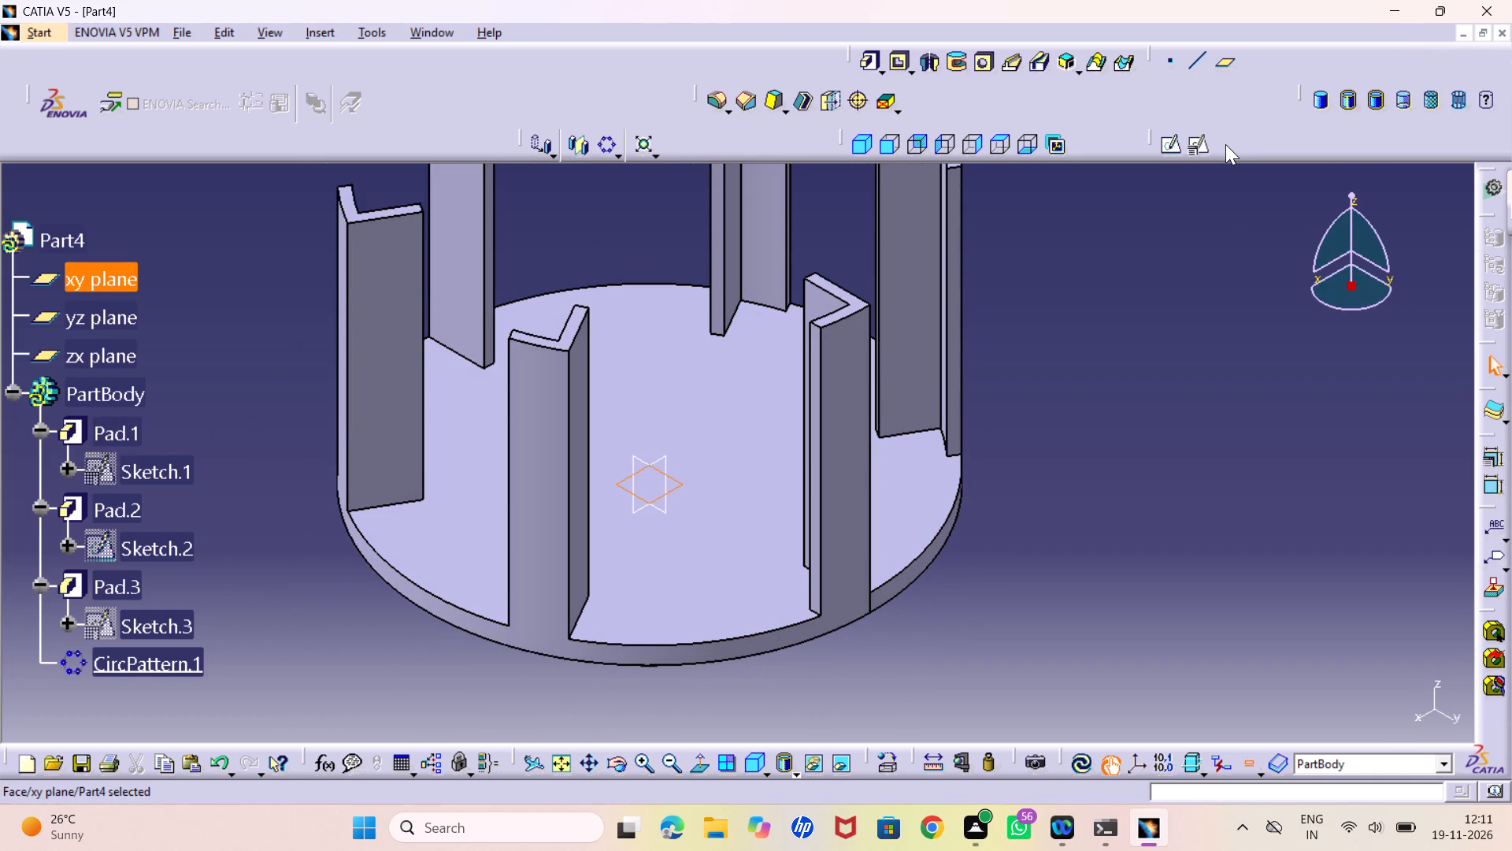
{"action": "left_click", "coordinate": [1236, 60]}
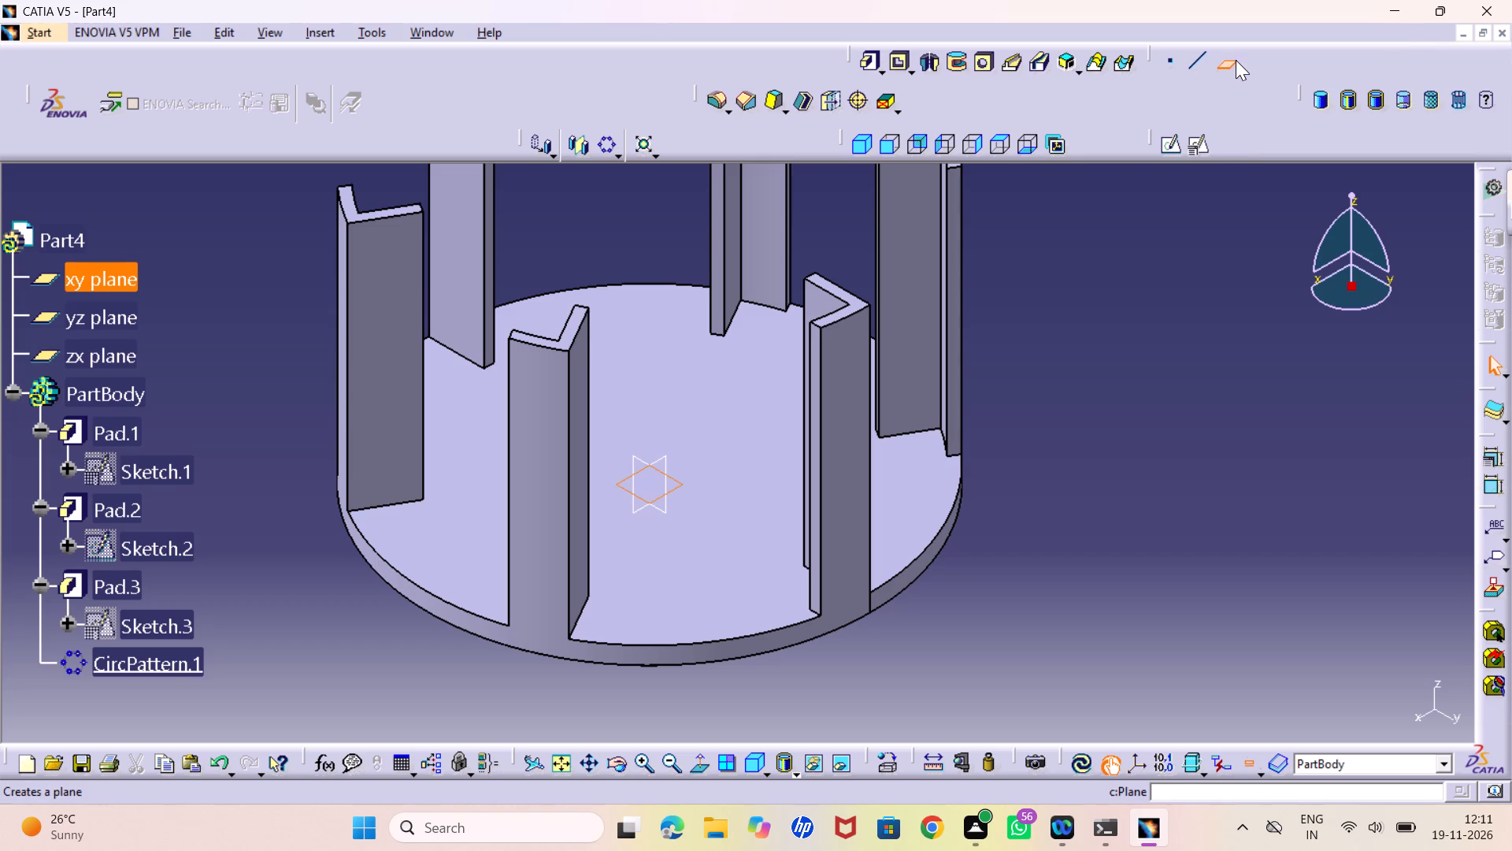
{"action": "type", "text": "36"}
{"action": "key", "text": "Return"}
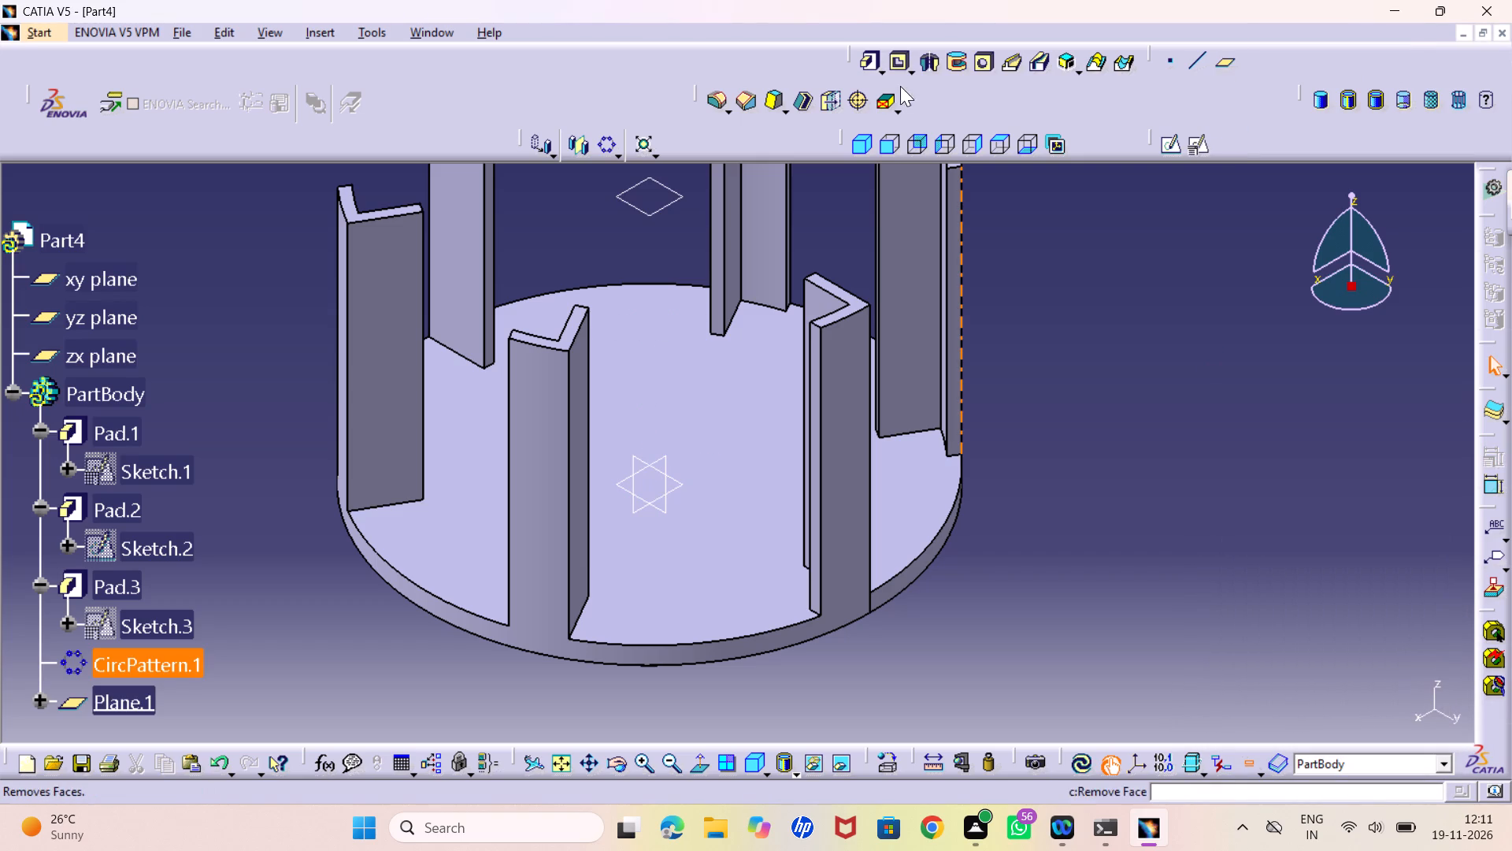
Open a positioned sketch on the new offset plane, with the V direction reversed and the axes swapped.
{"action": "left_click", "coordinate": [925, 145]}
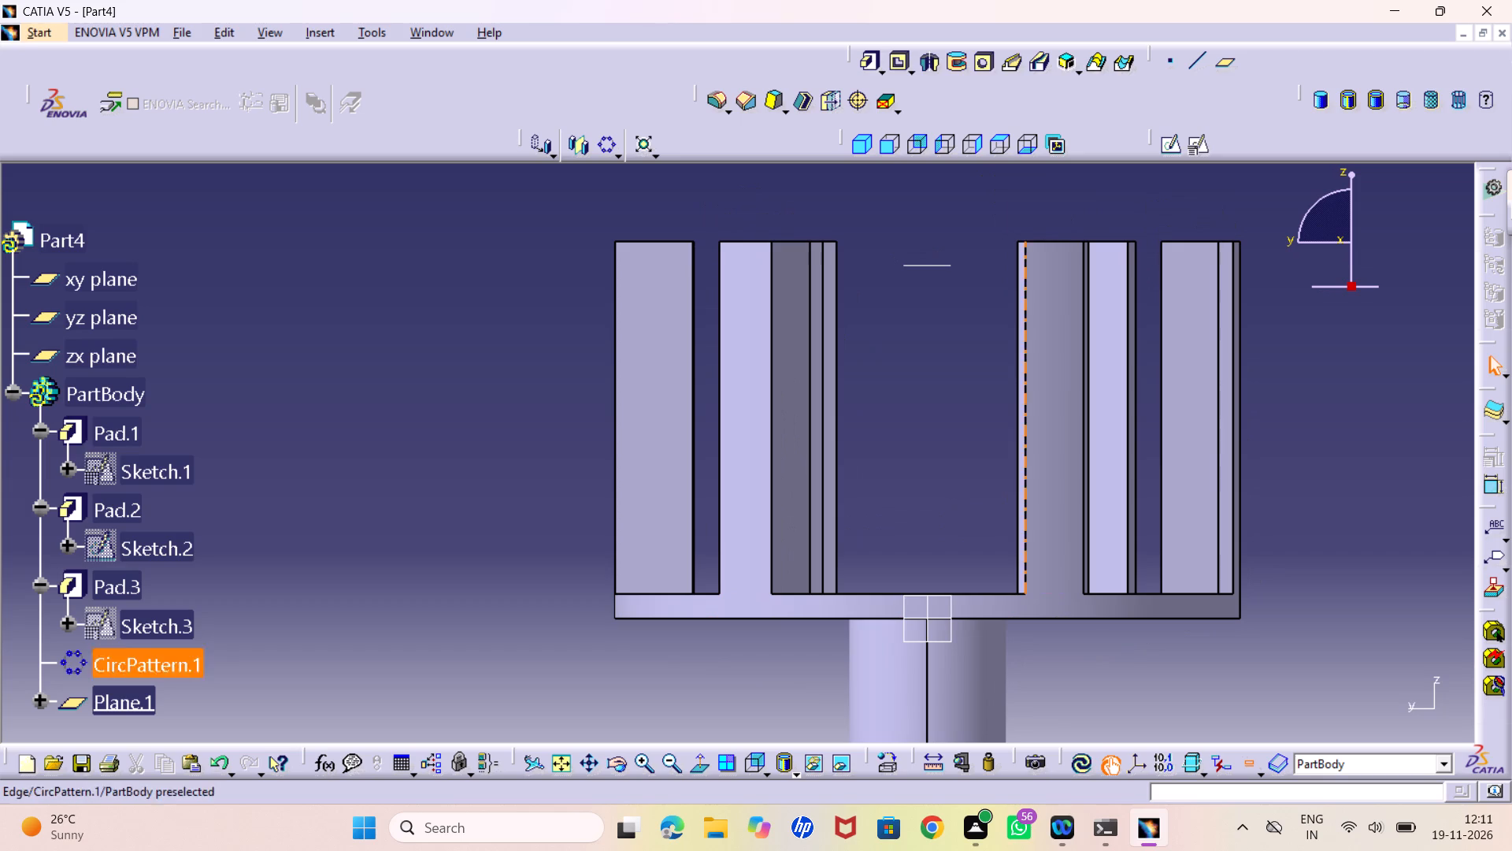
{"action": "left_click", "coordinate": [858, 143]}
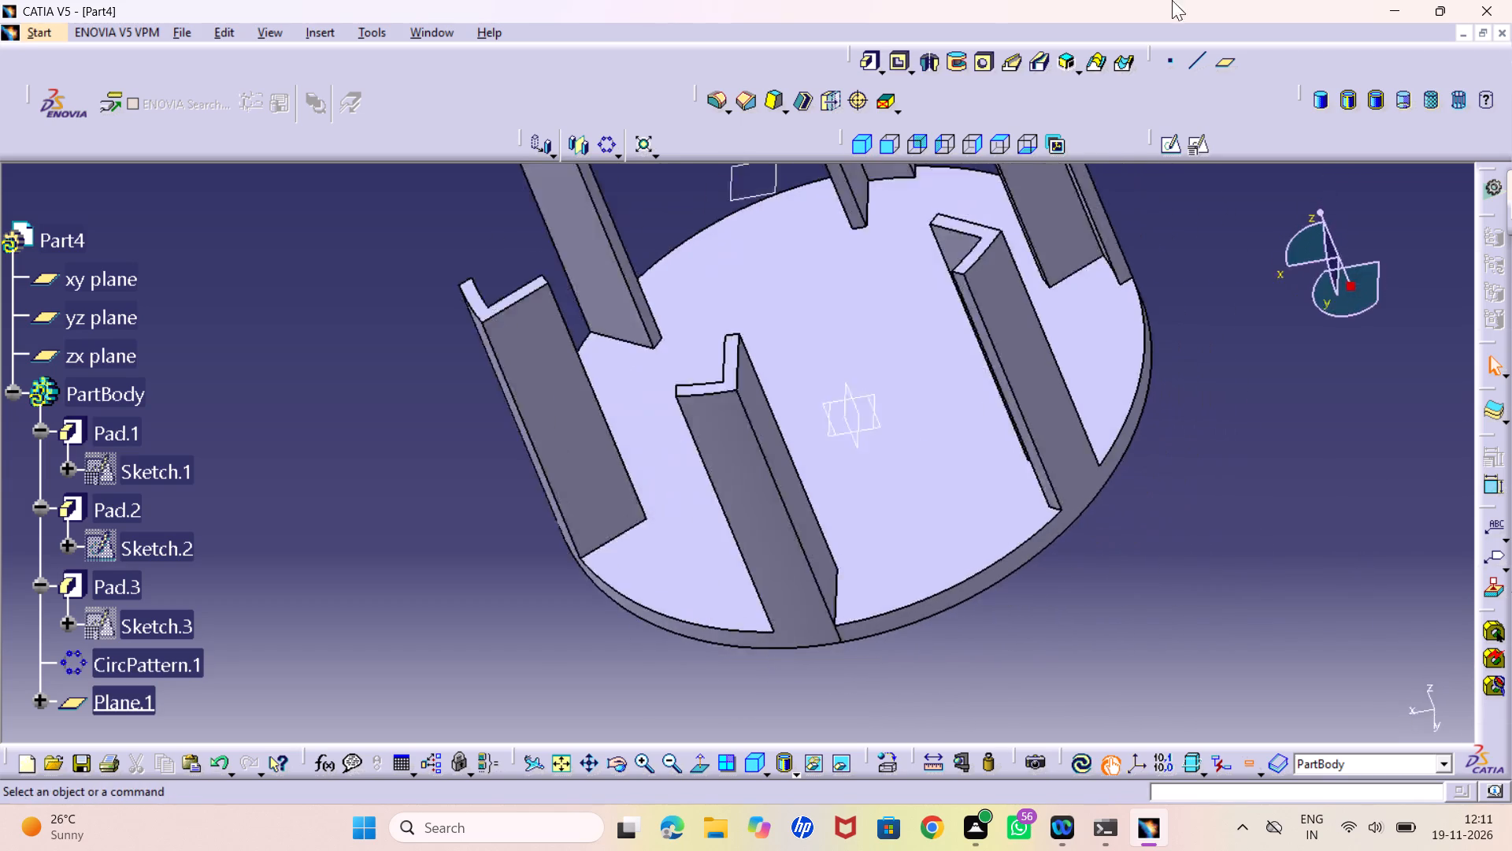
{"action": "middle_click_drag", "start_coordinate": [525, 173], "coordinate": [564, 299]}
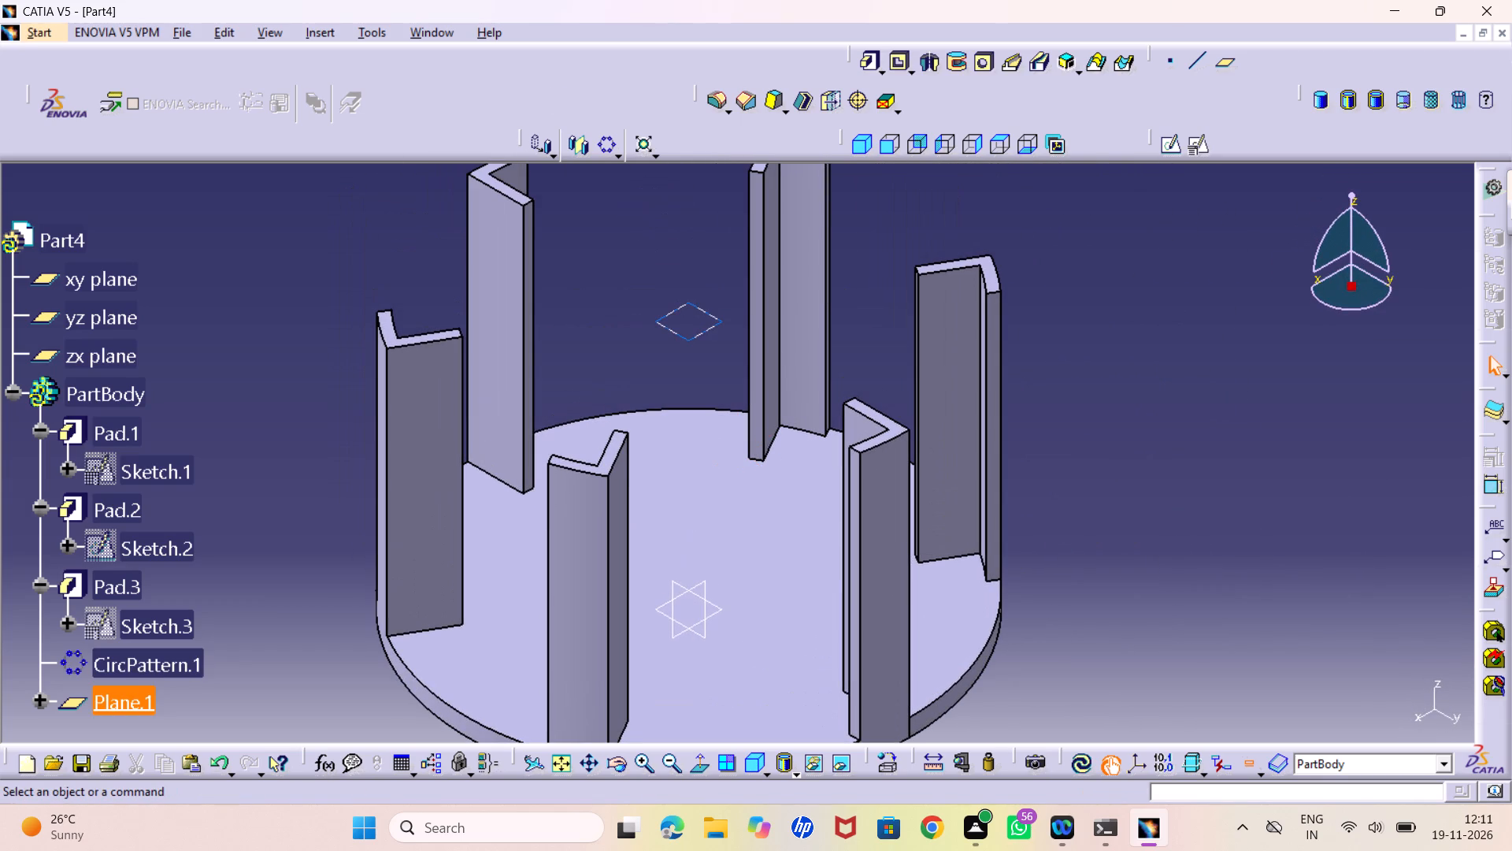
{"action": "left_click", "coordinate": [697, 332]}
{"action": "left_click", "coordinate": [1203, 147]}
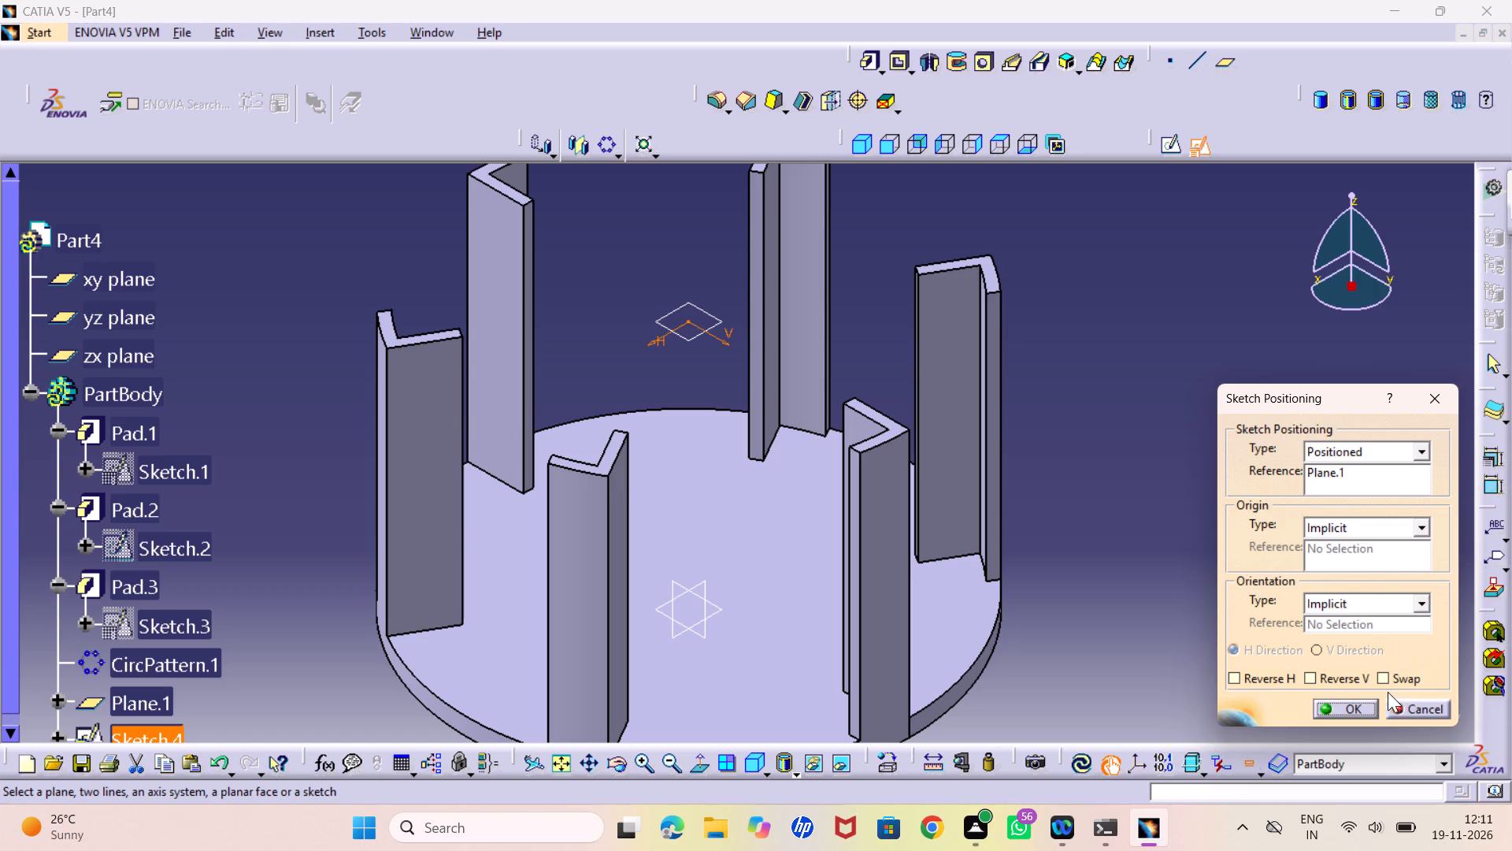
{"action": "left_click", "coordinate": [1375, 678]}
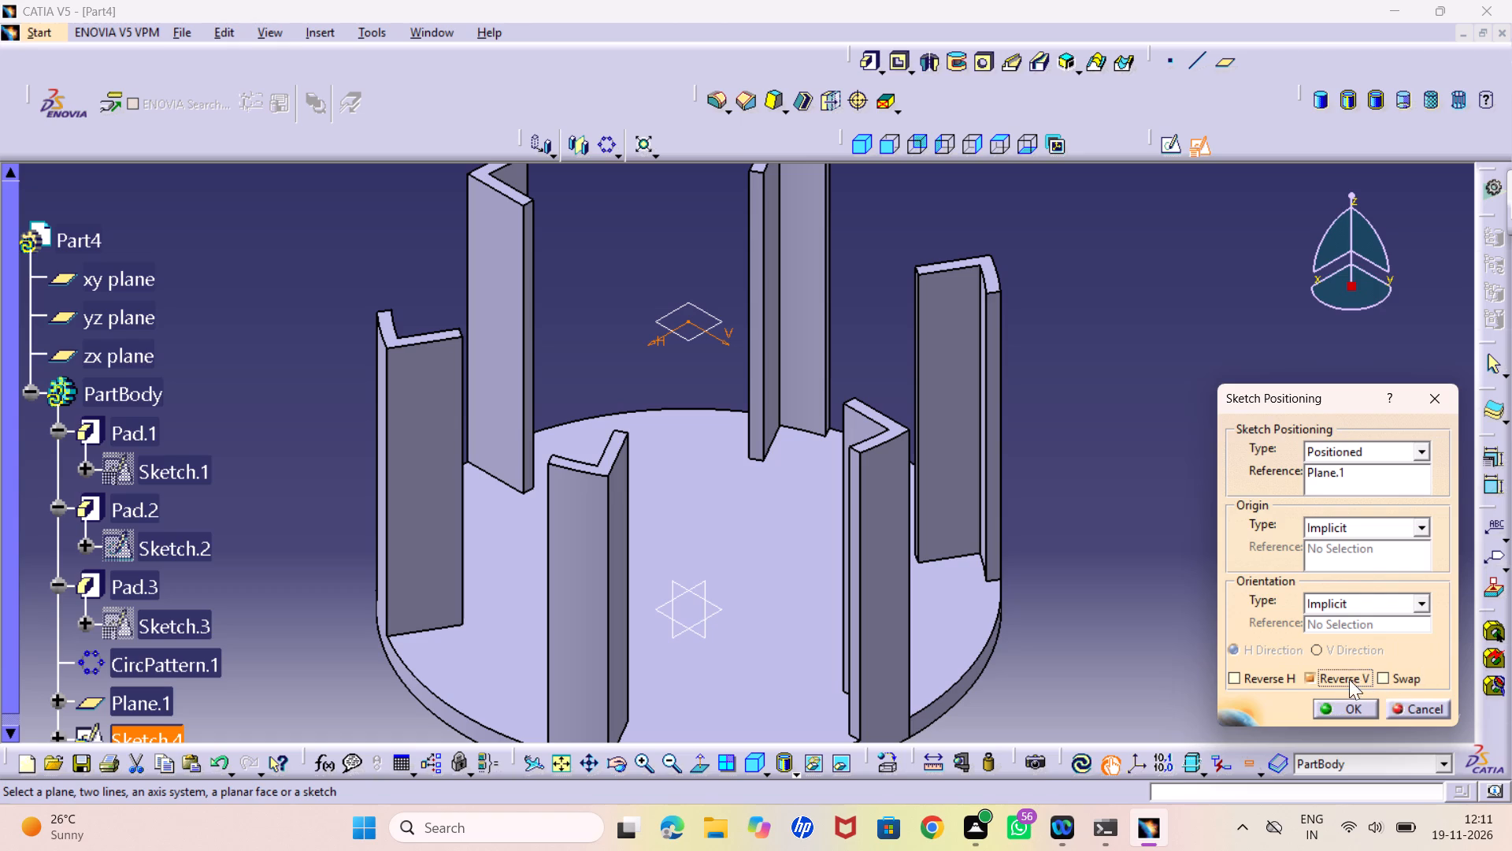
{"action": "left_click", "coordinate": [1336, 682]}
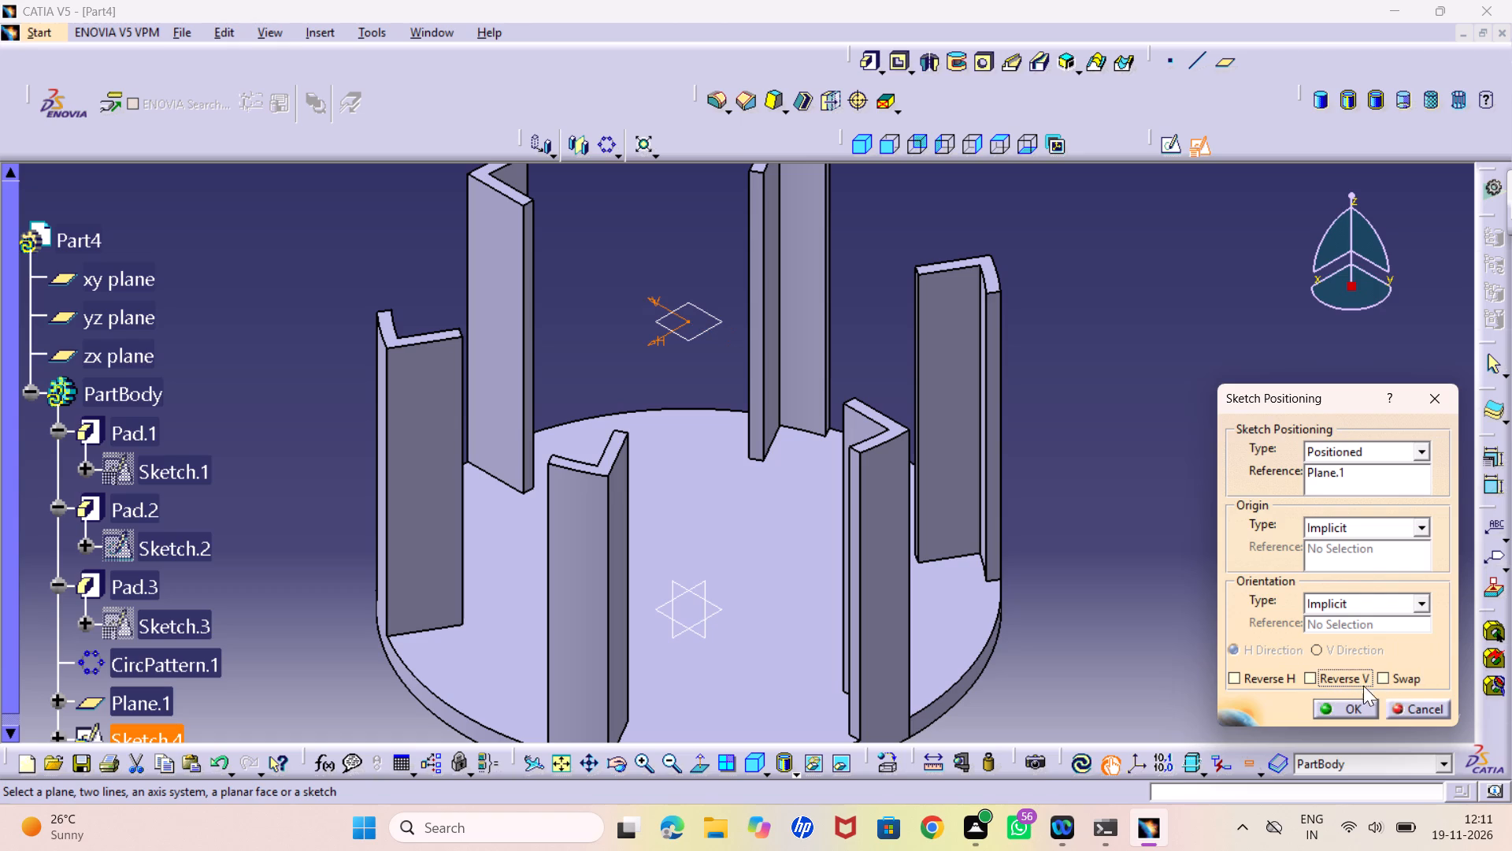
{"action": "left_click", "coordinate": [1401, 673]}
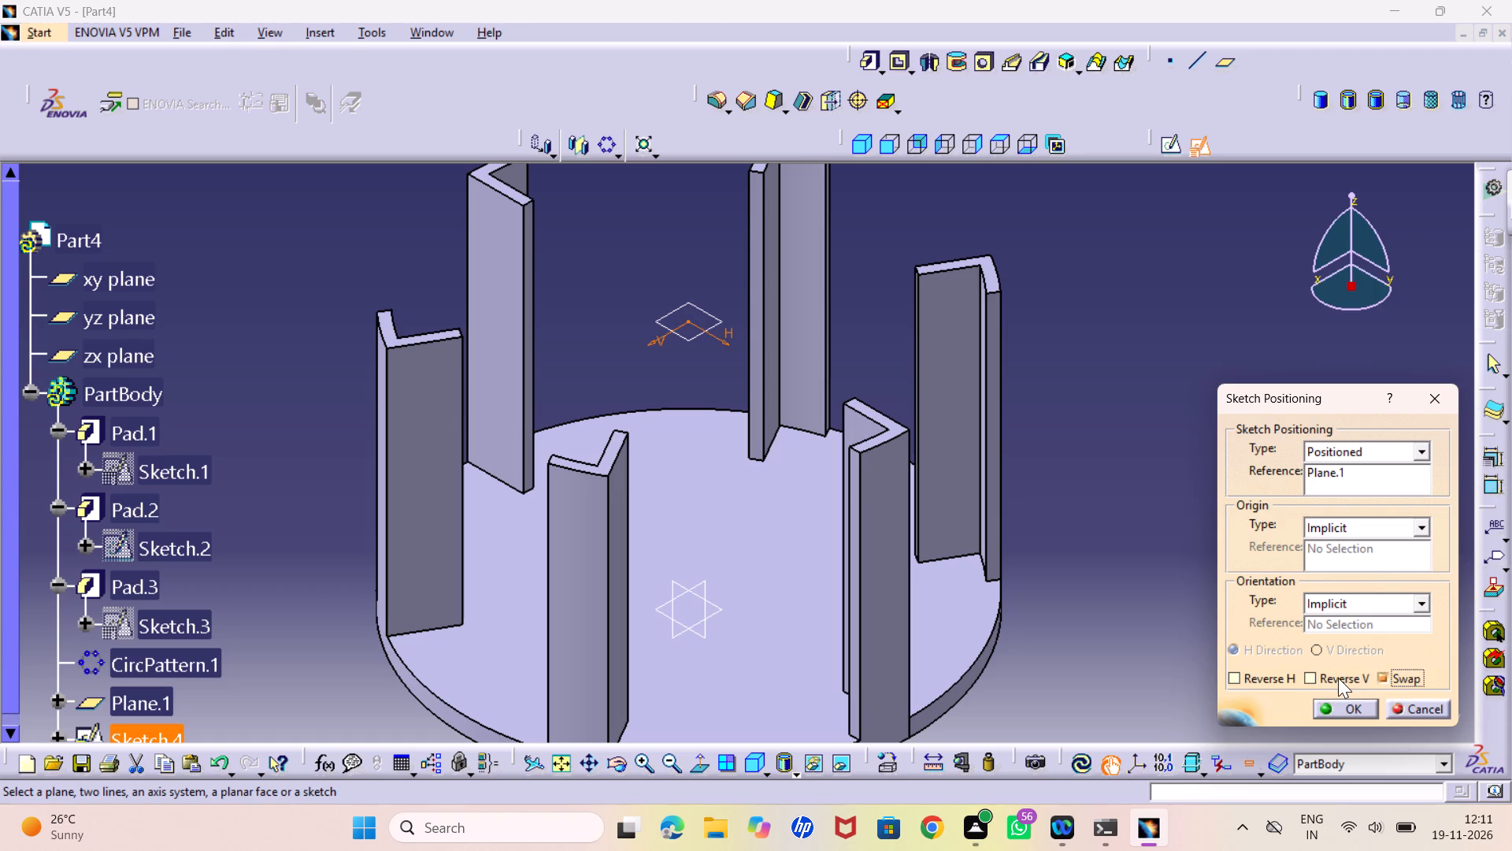
{"action": "left_click", "coordinate": [1331, 678]}
{"action": "left_click", "coordinate": [1326, 710]}
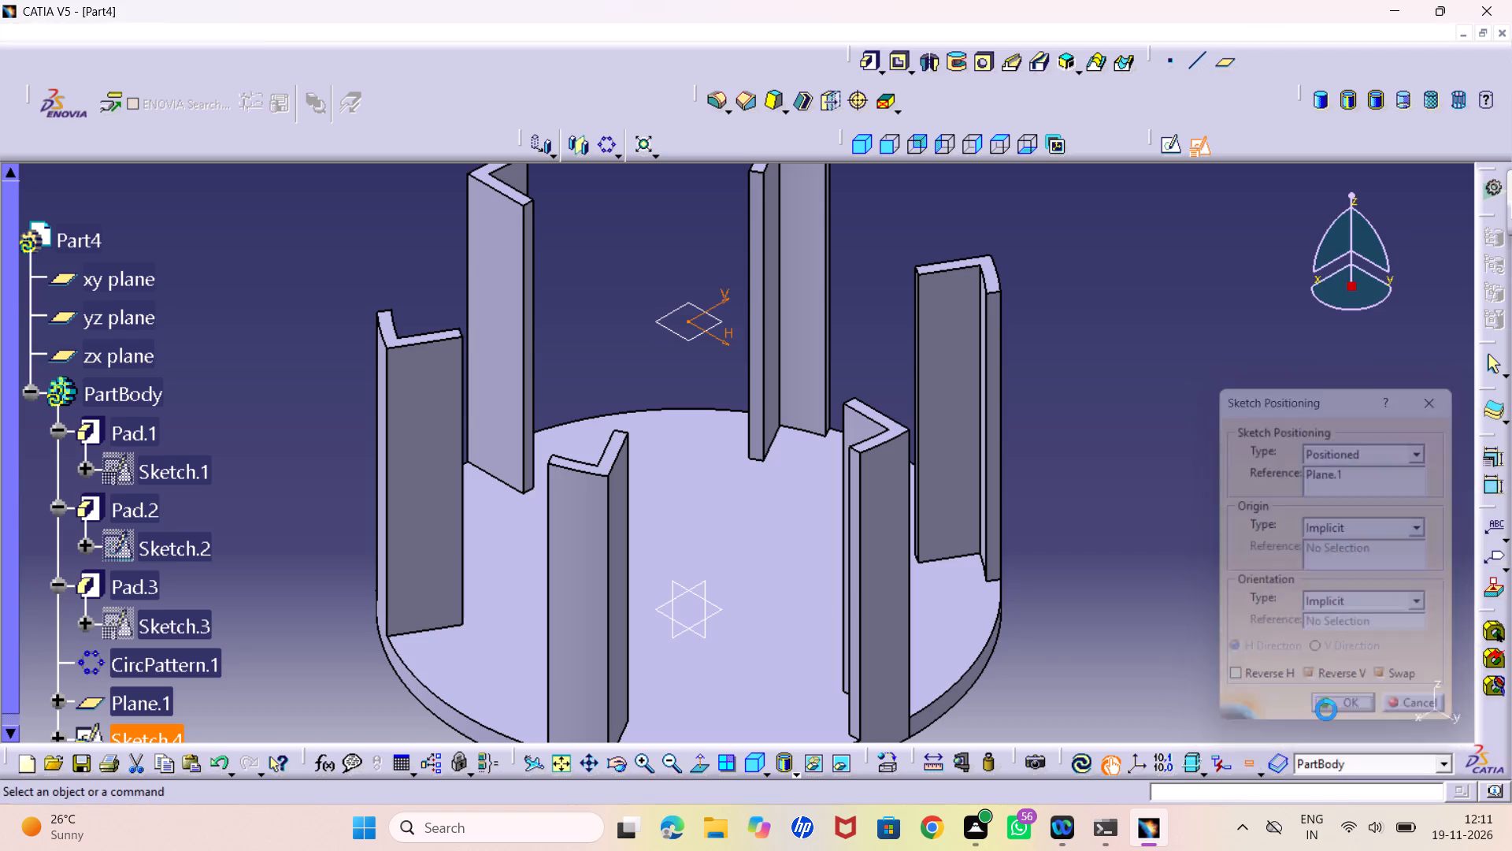
Sketch a circle centred on the origin and constrain its diameter to 64 mm.
{"action": "middle_click_drag", "start_coordinate": [626, 424], "coordinate": [658, 499]}
{"action": "right_click", "coordinate": [626, 424]}
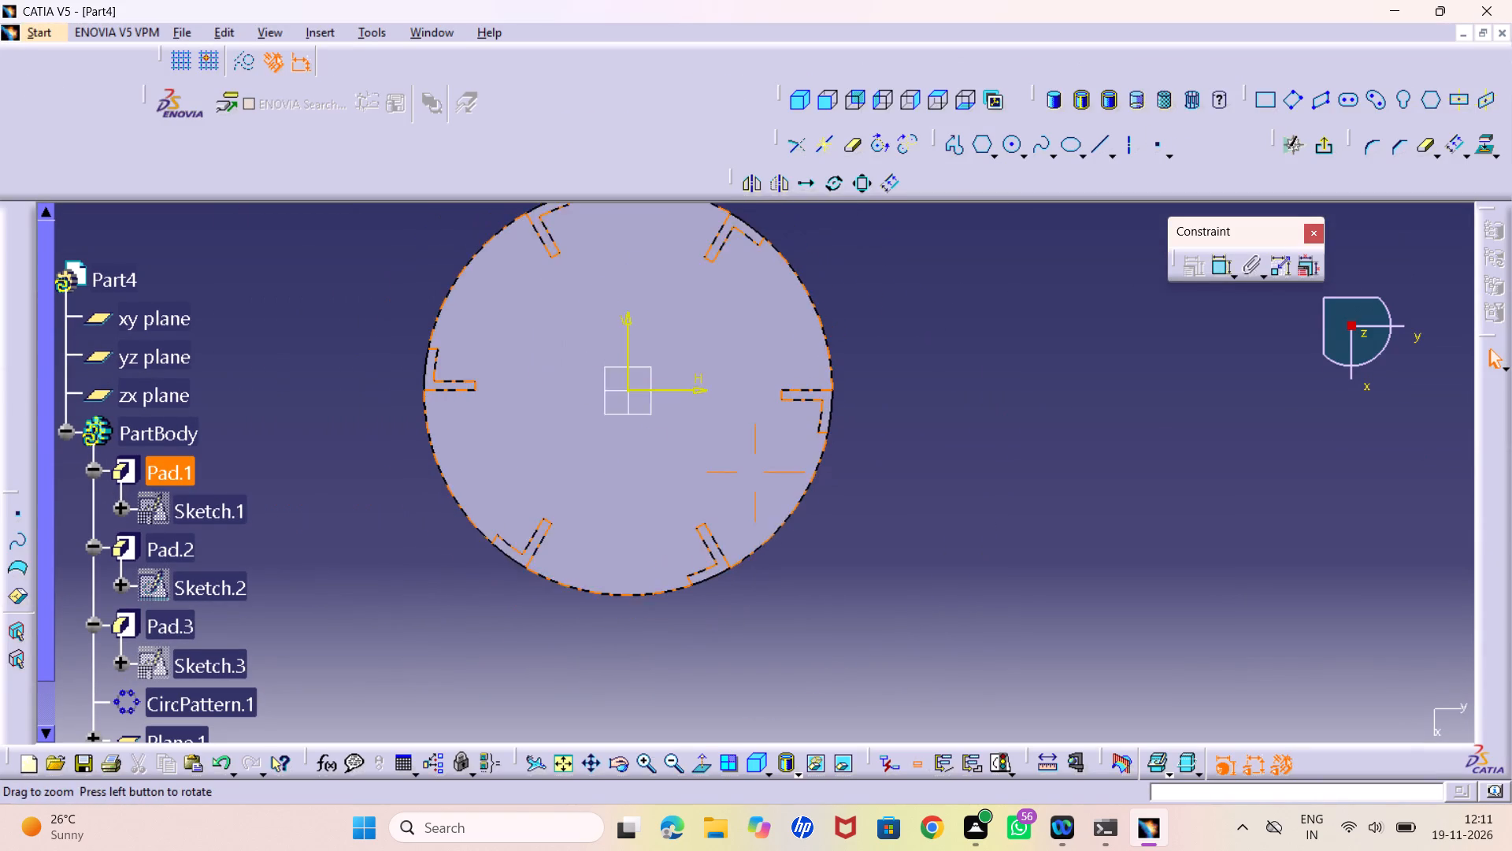
{"action": "middle_click_drag", "start_coordinate": [658, 499], "coordinate": [661, 502]}
{"action": "middle_click_drag", "start_coordinate": [656, 471], "coordinate": [806, 547]}
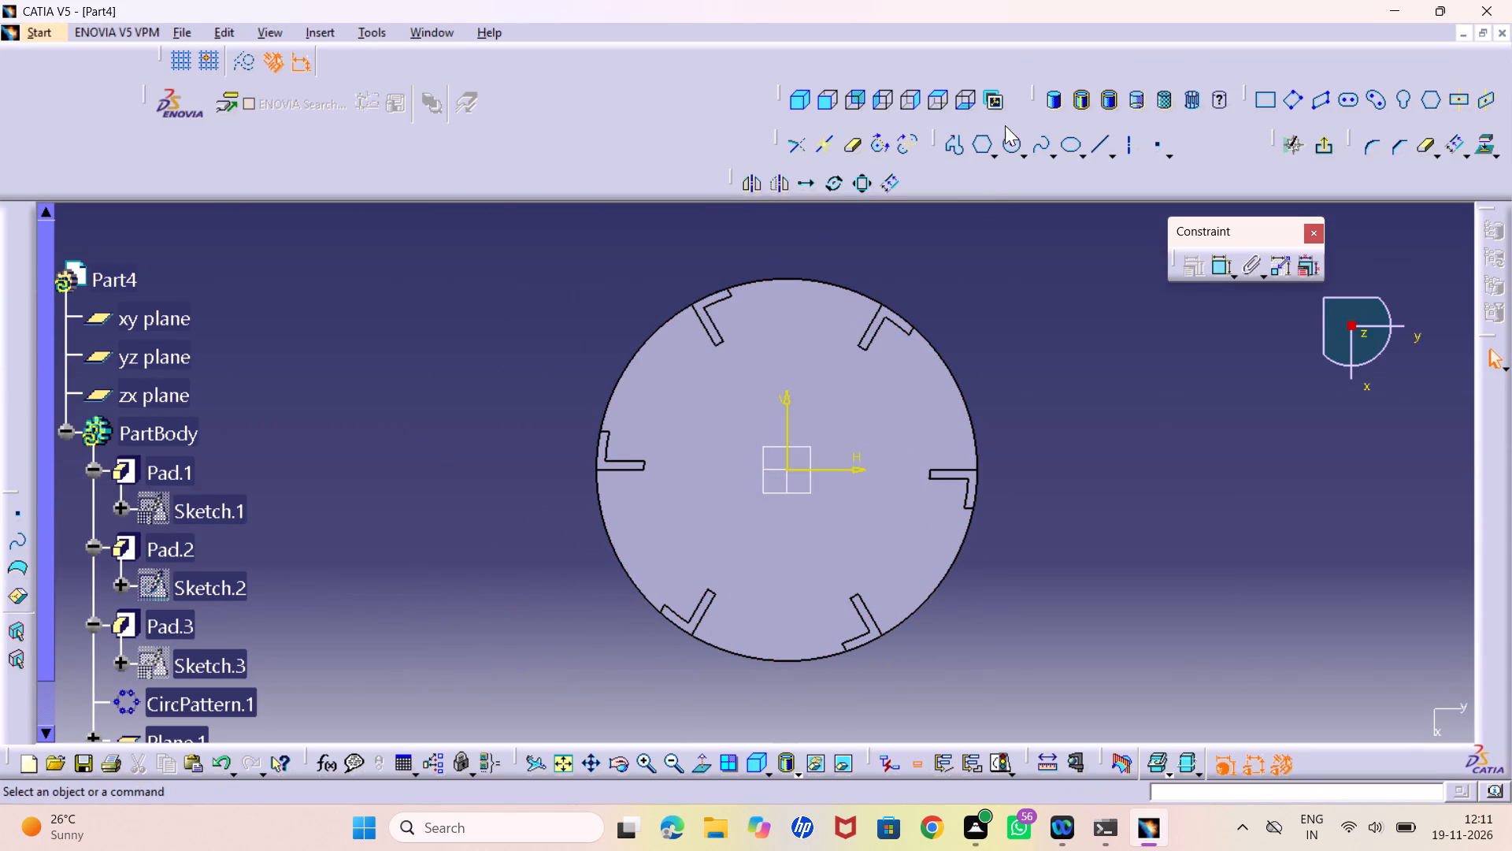
{"action": "left_click", "coordinate": [1009, 137]}
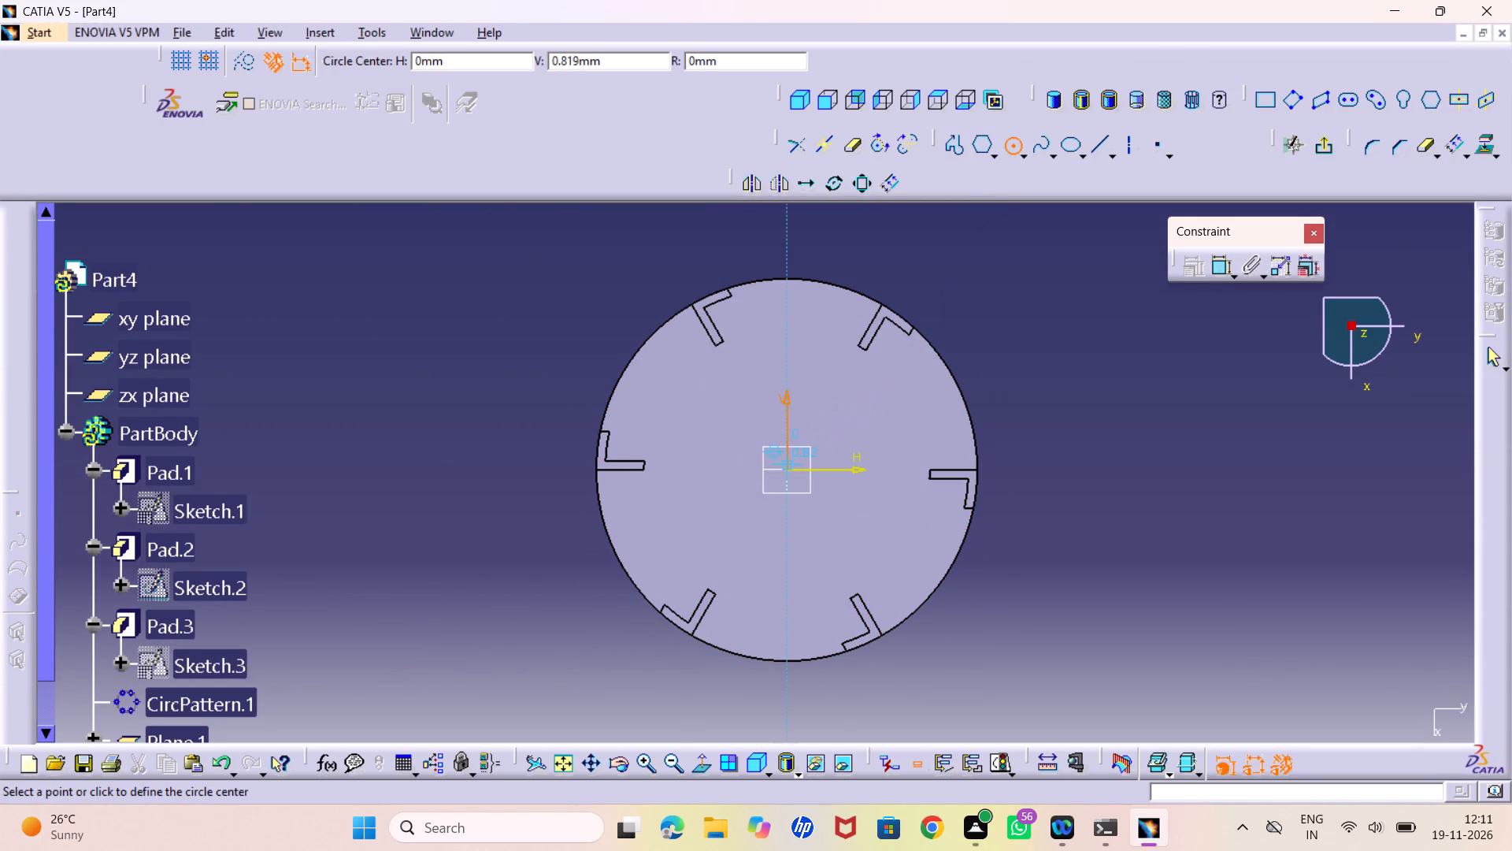
{"action": "left_click", "coordinate": [791, 469]}
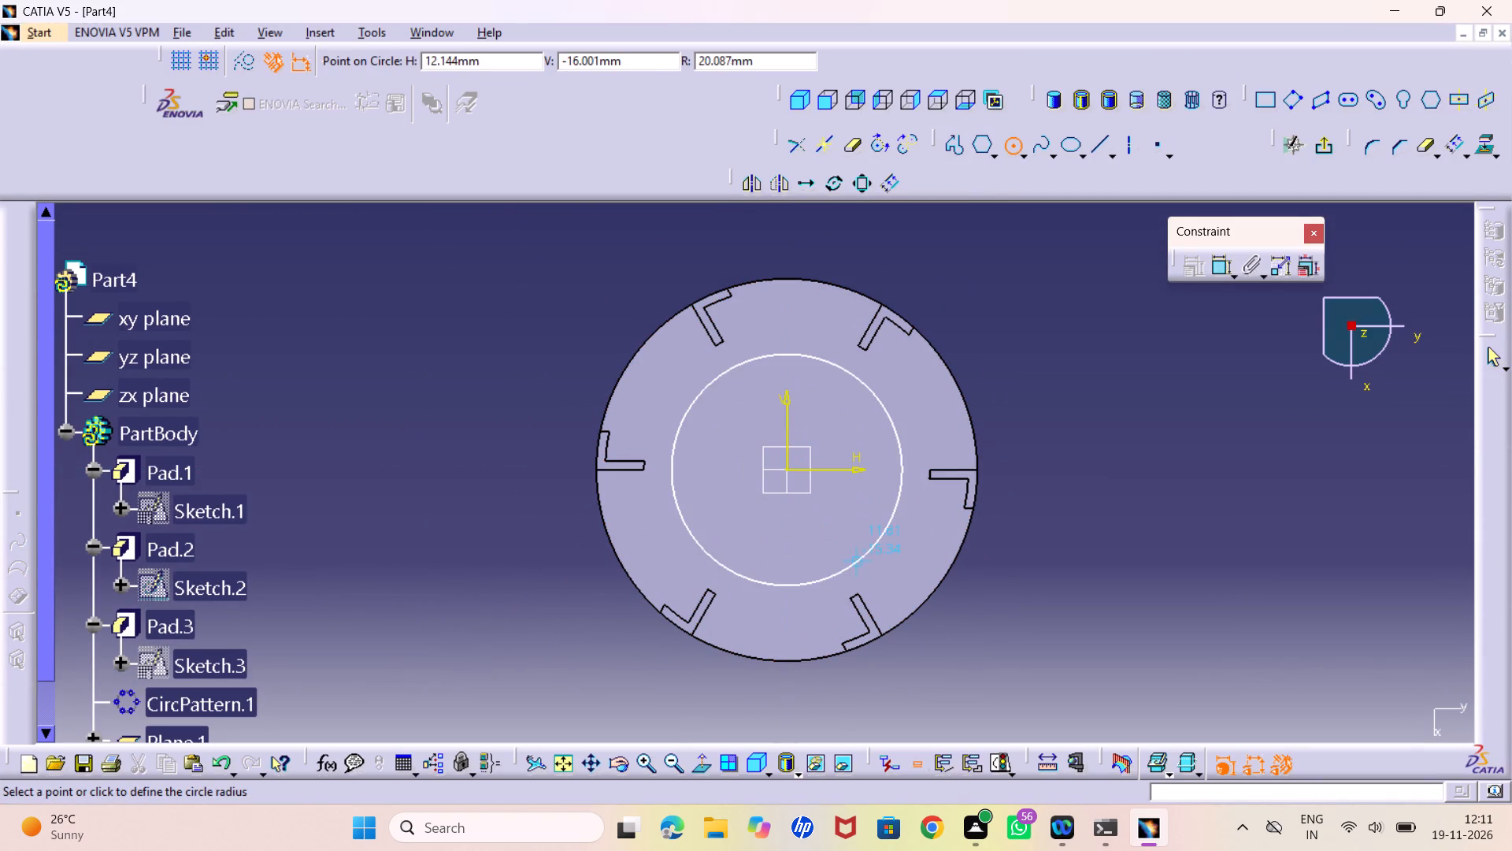
{"action": "left_click", "coordinate": [859, 566]}
{"action": "left_click", "coordinate": [1226, 264]}
{"action": "left_click", "coordinate": [1024, 240]}
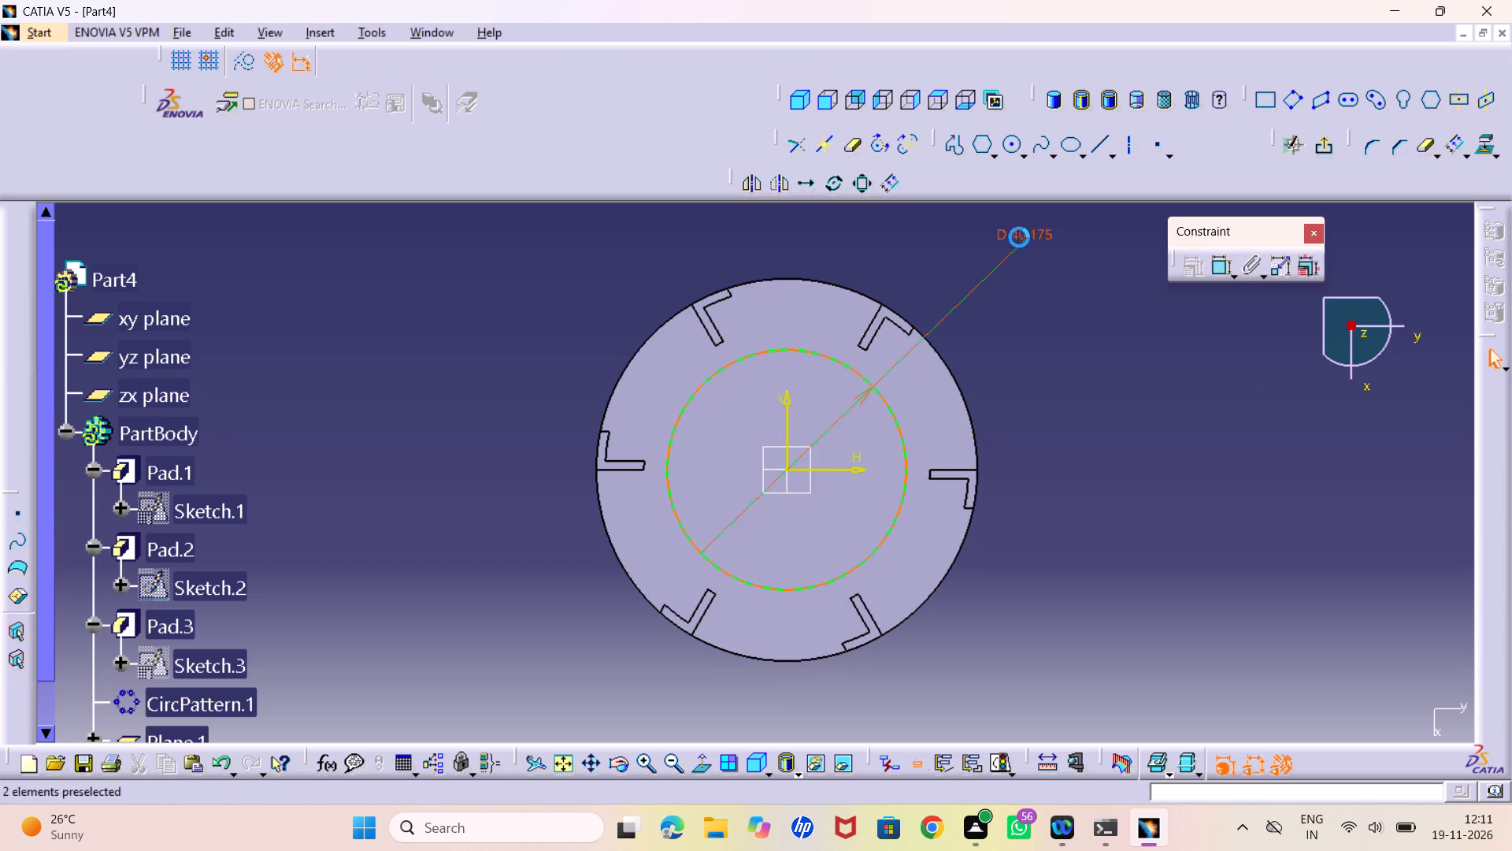
{"action": "double_click", "coordinate": [1017, 234]}
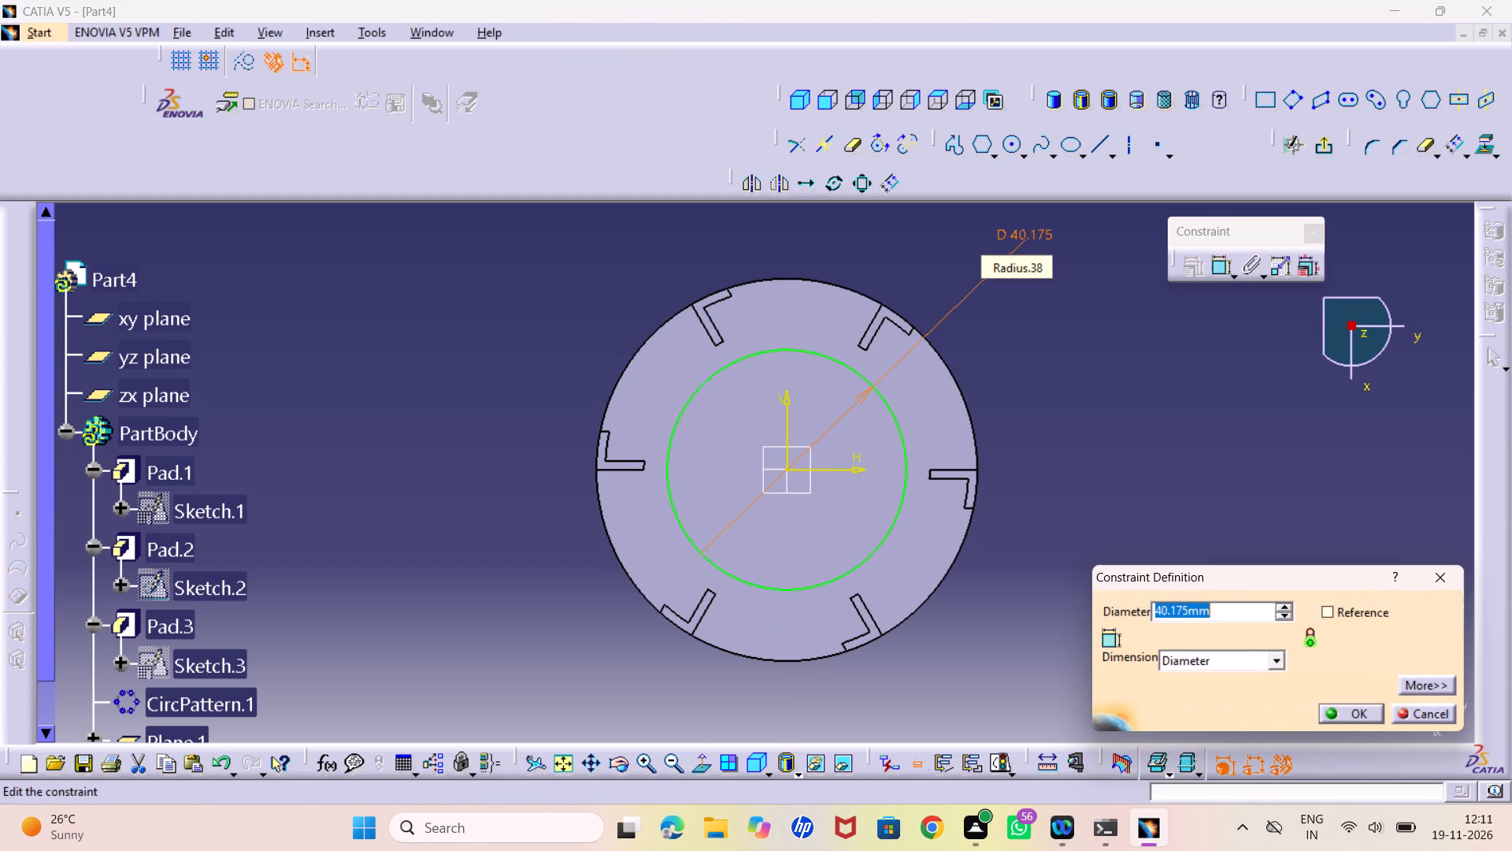
{"action": "type", "text": "64"}
{"action": "key", "text": "Return"}
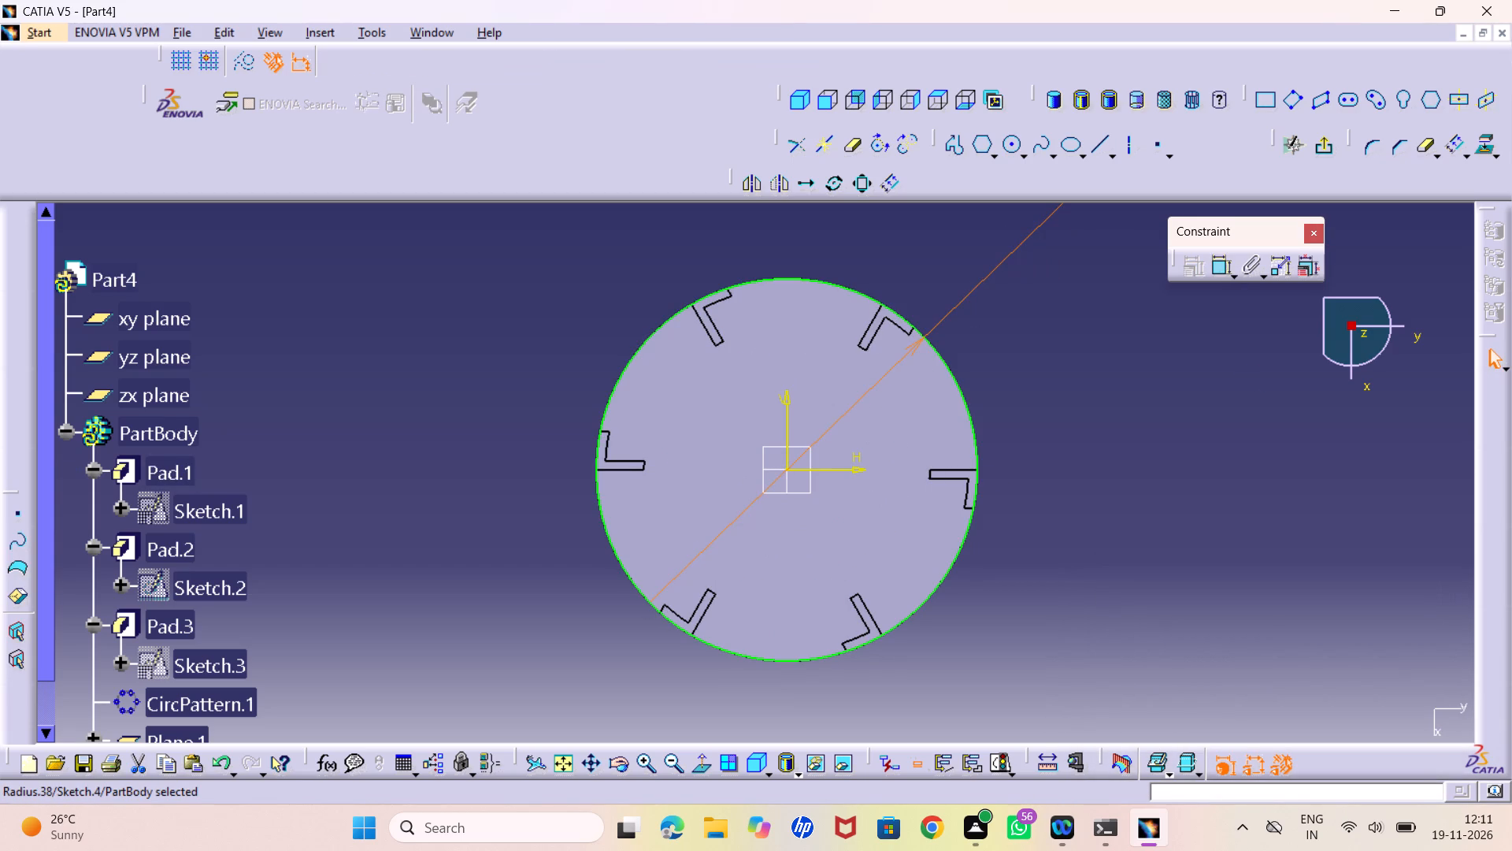
Exit the sketch and extrude the 64 mm circle upward as a 1.5 mm pad.
{"action": "left_click", "coordinate": [1330, 150]}
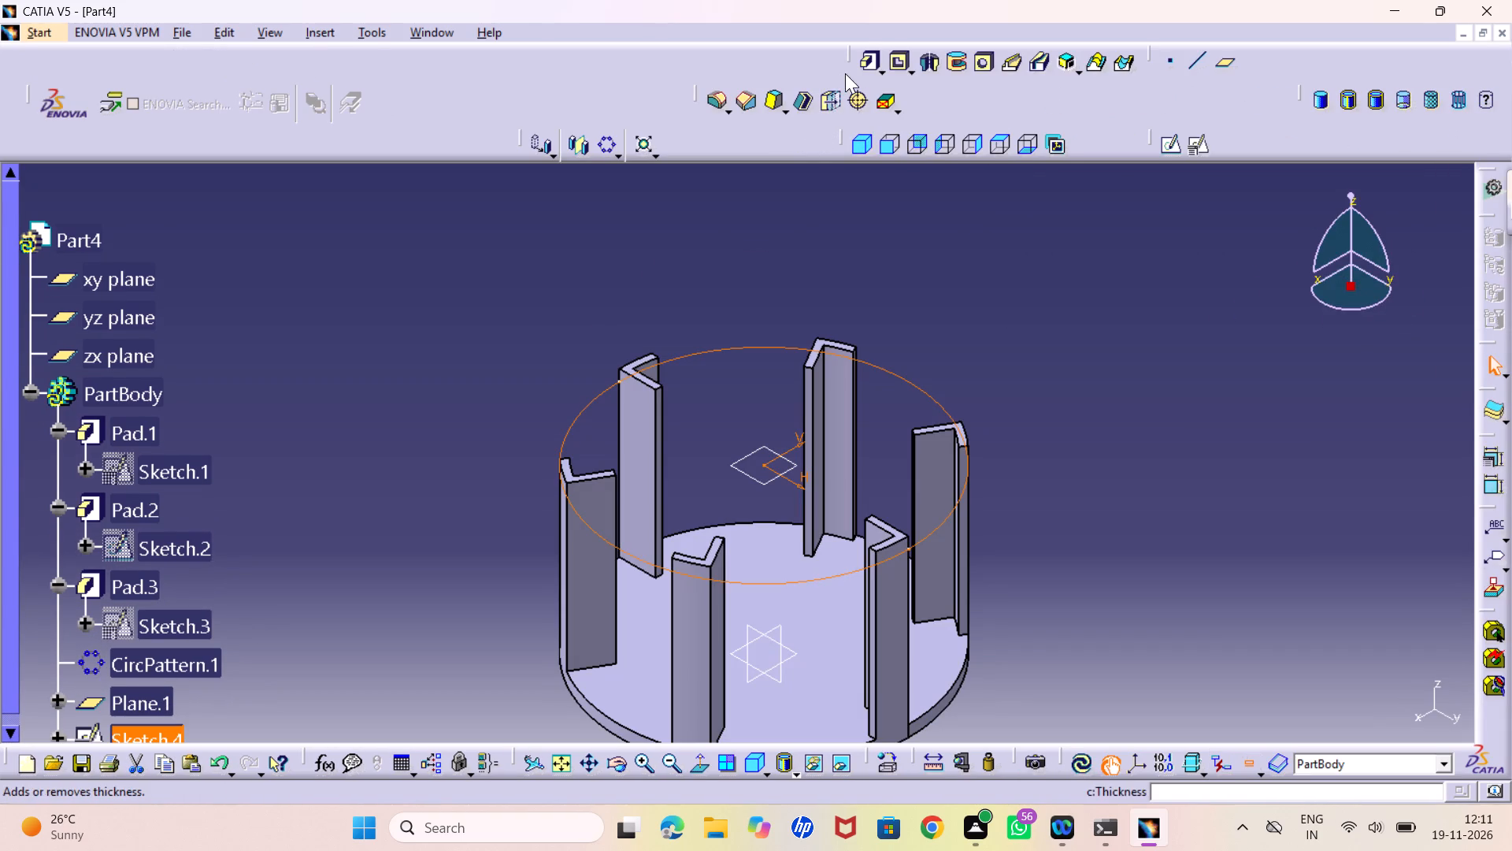
{"action": "left_click", "coordinate": [871, 61]}
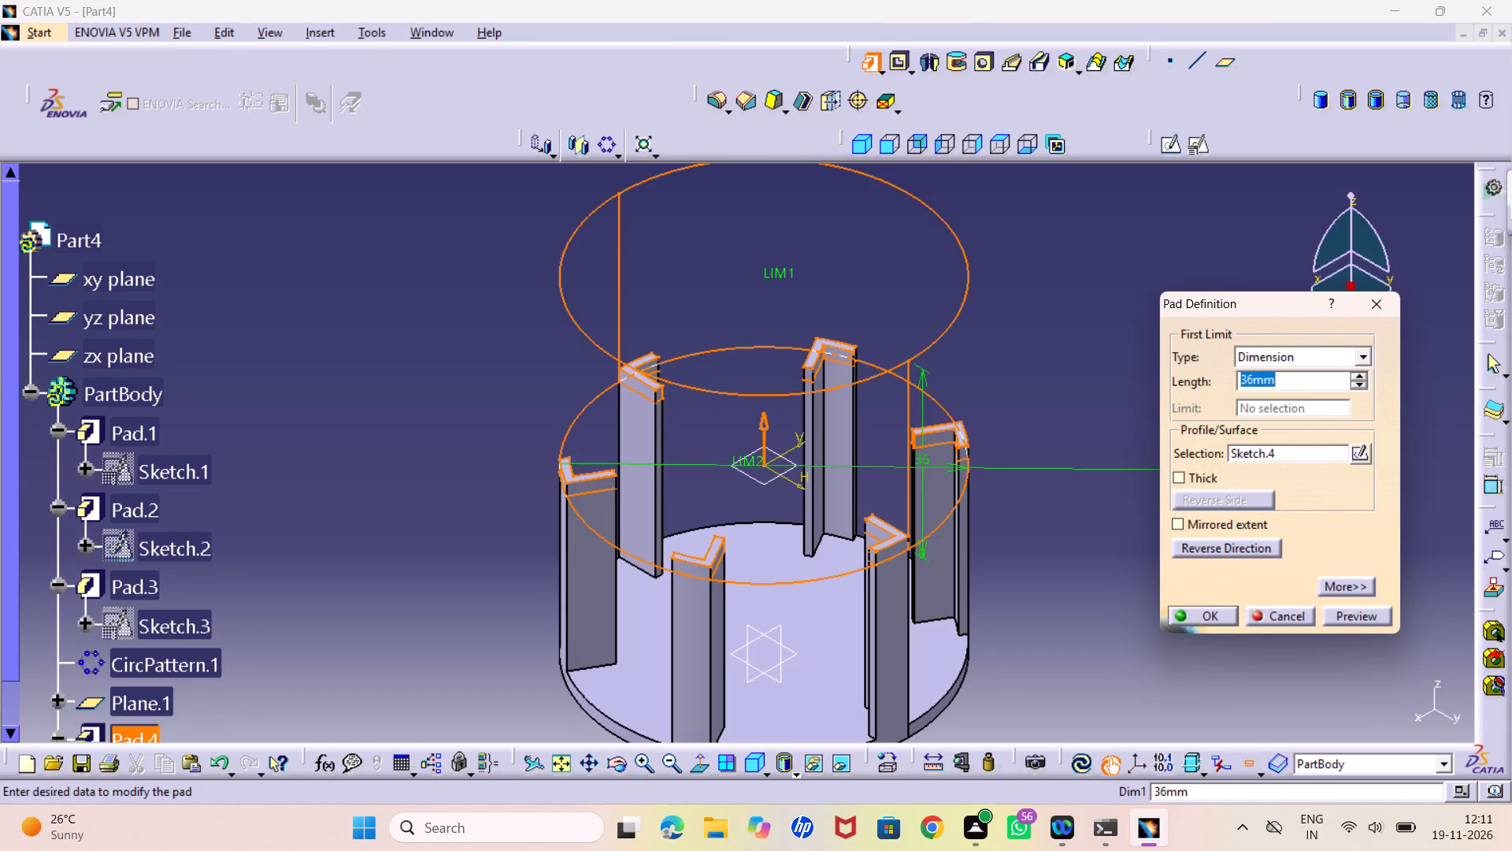
{"action": "type", "text": "1.5"}
{"action": "key", "text": "Return"}
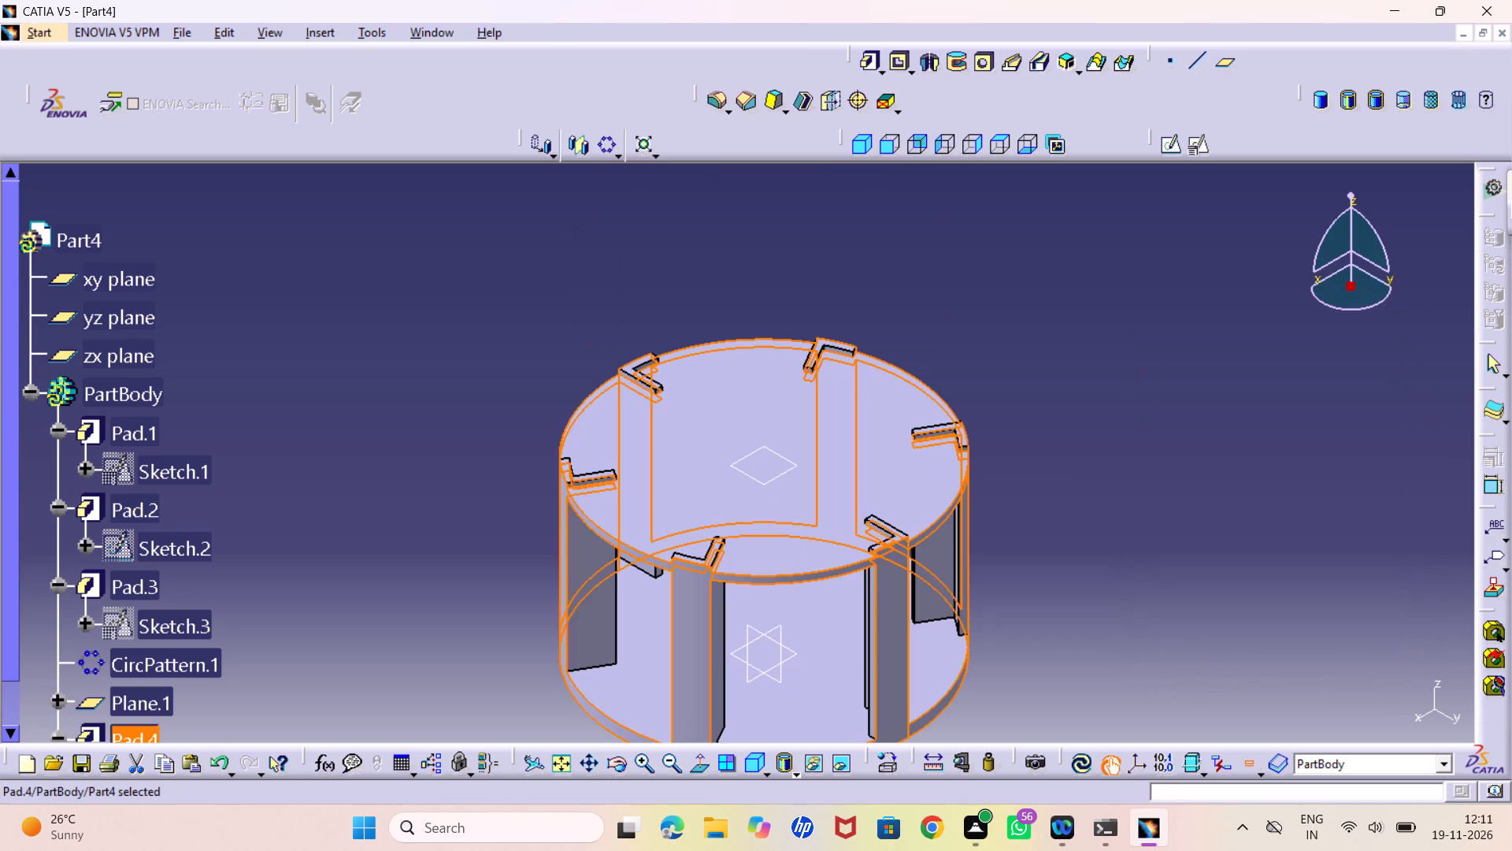
{"action": "left_click", "coordinate": [1062, 439]}
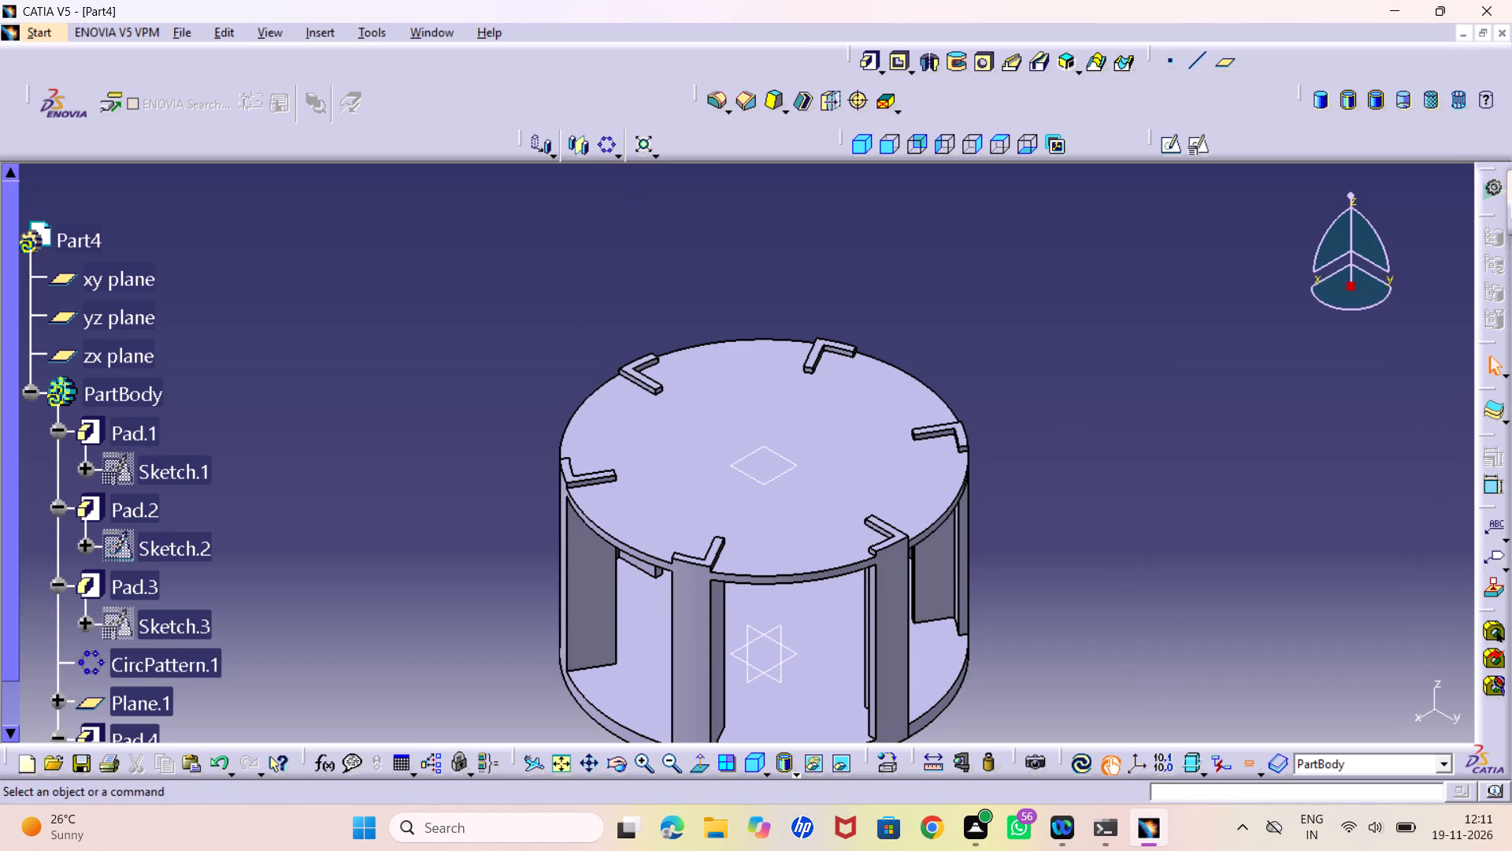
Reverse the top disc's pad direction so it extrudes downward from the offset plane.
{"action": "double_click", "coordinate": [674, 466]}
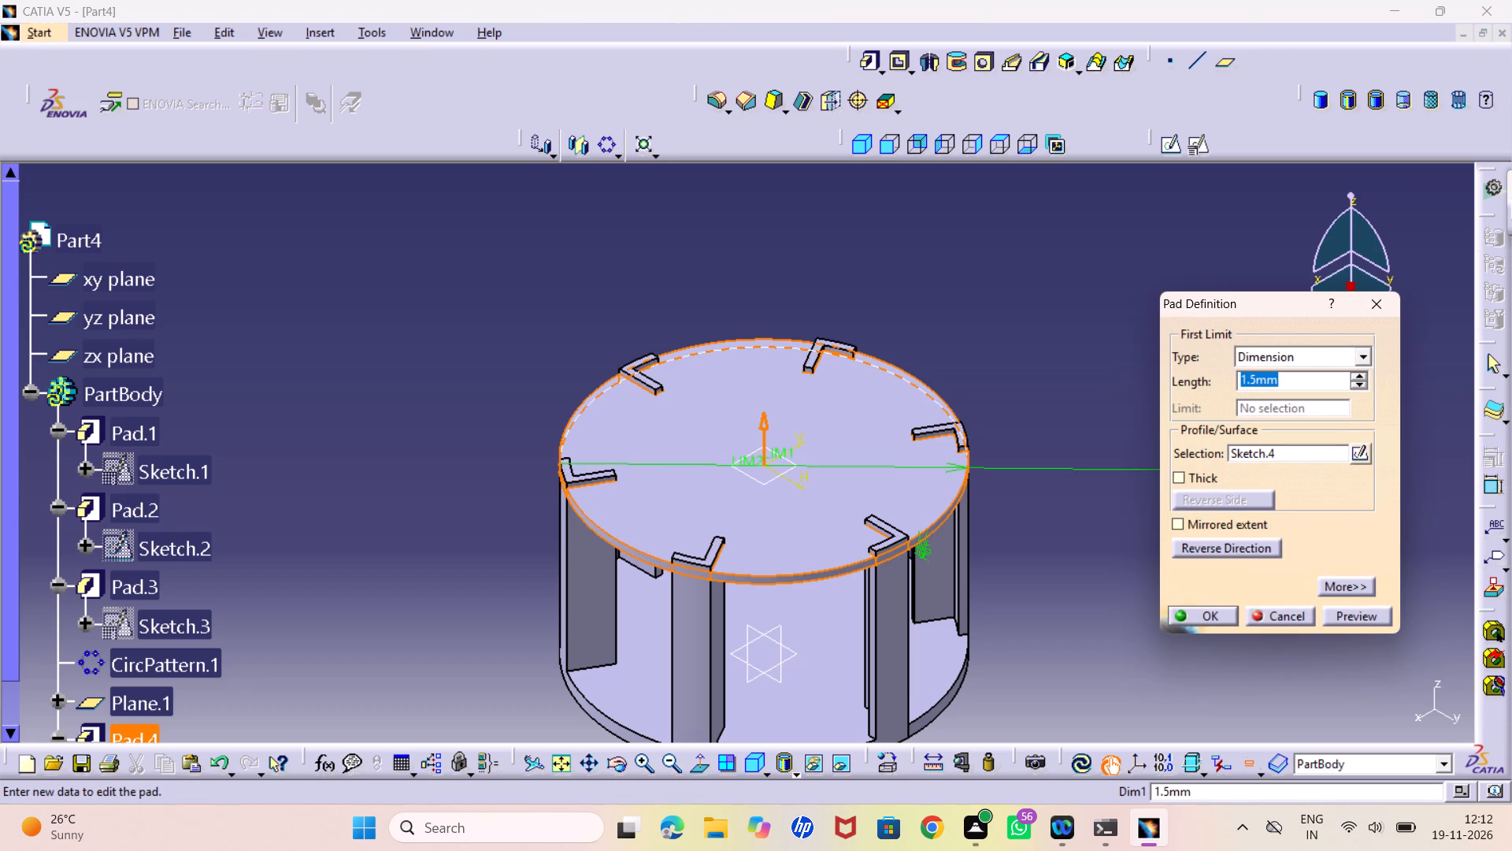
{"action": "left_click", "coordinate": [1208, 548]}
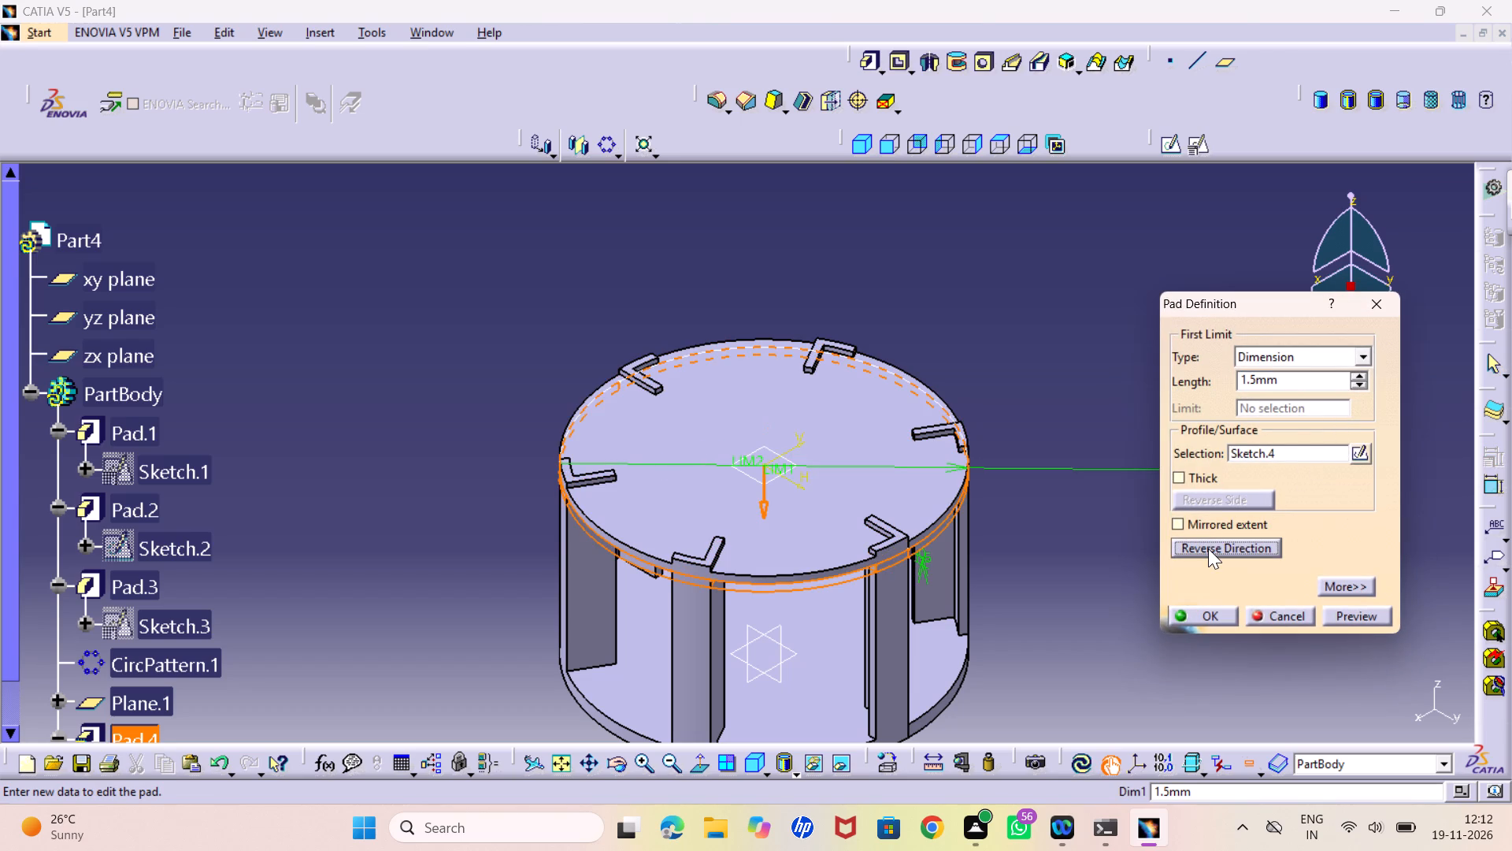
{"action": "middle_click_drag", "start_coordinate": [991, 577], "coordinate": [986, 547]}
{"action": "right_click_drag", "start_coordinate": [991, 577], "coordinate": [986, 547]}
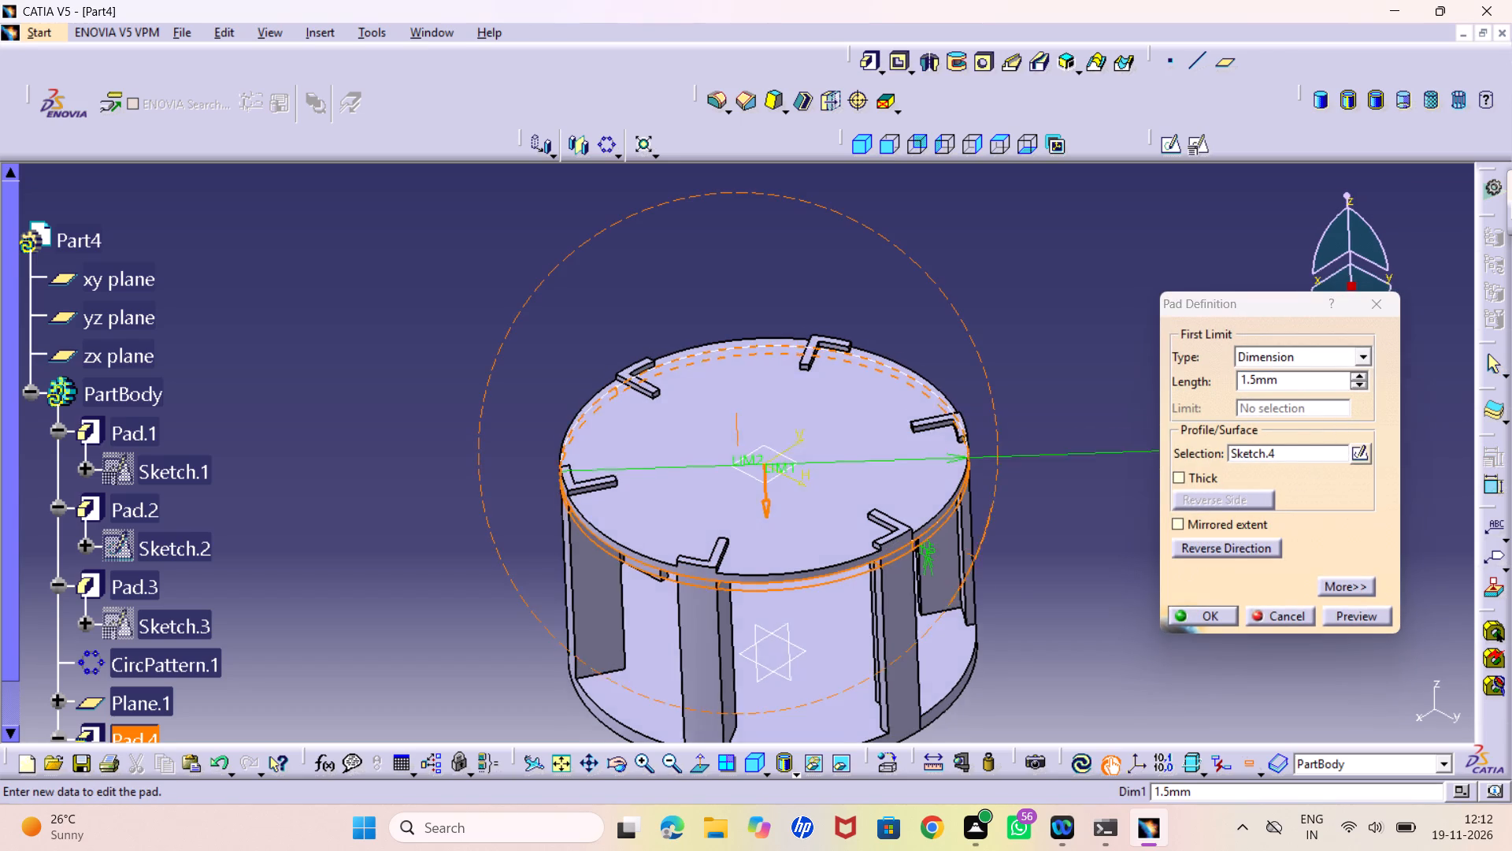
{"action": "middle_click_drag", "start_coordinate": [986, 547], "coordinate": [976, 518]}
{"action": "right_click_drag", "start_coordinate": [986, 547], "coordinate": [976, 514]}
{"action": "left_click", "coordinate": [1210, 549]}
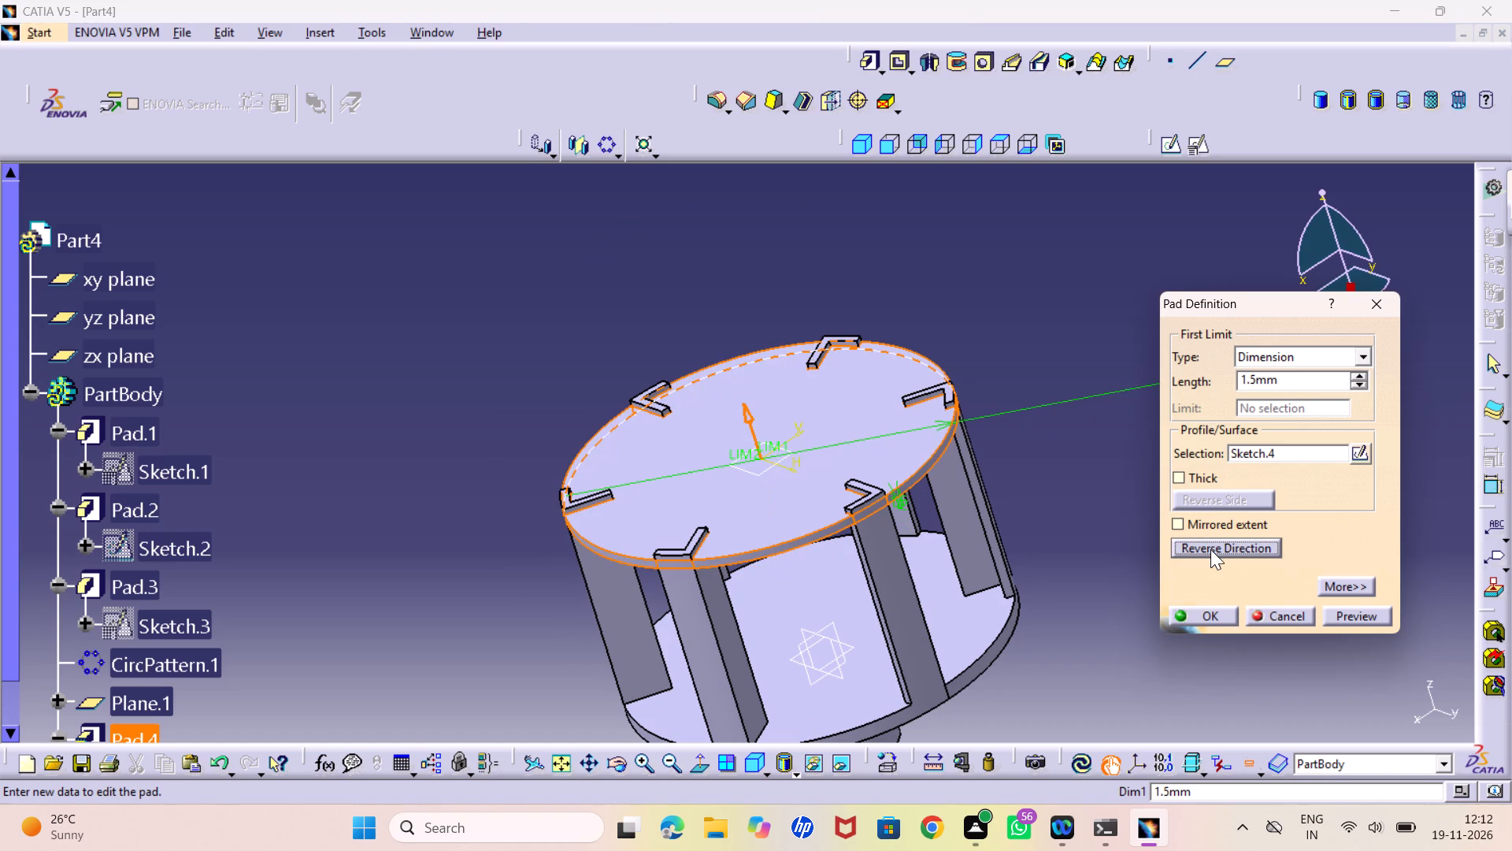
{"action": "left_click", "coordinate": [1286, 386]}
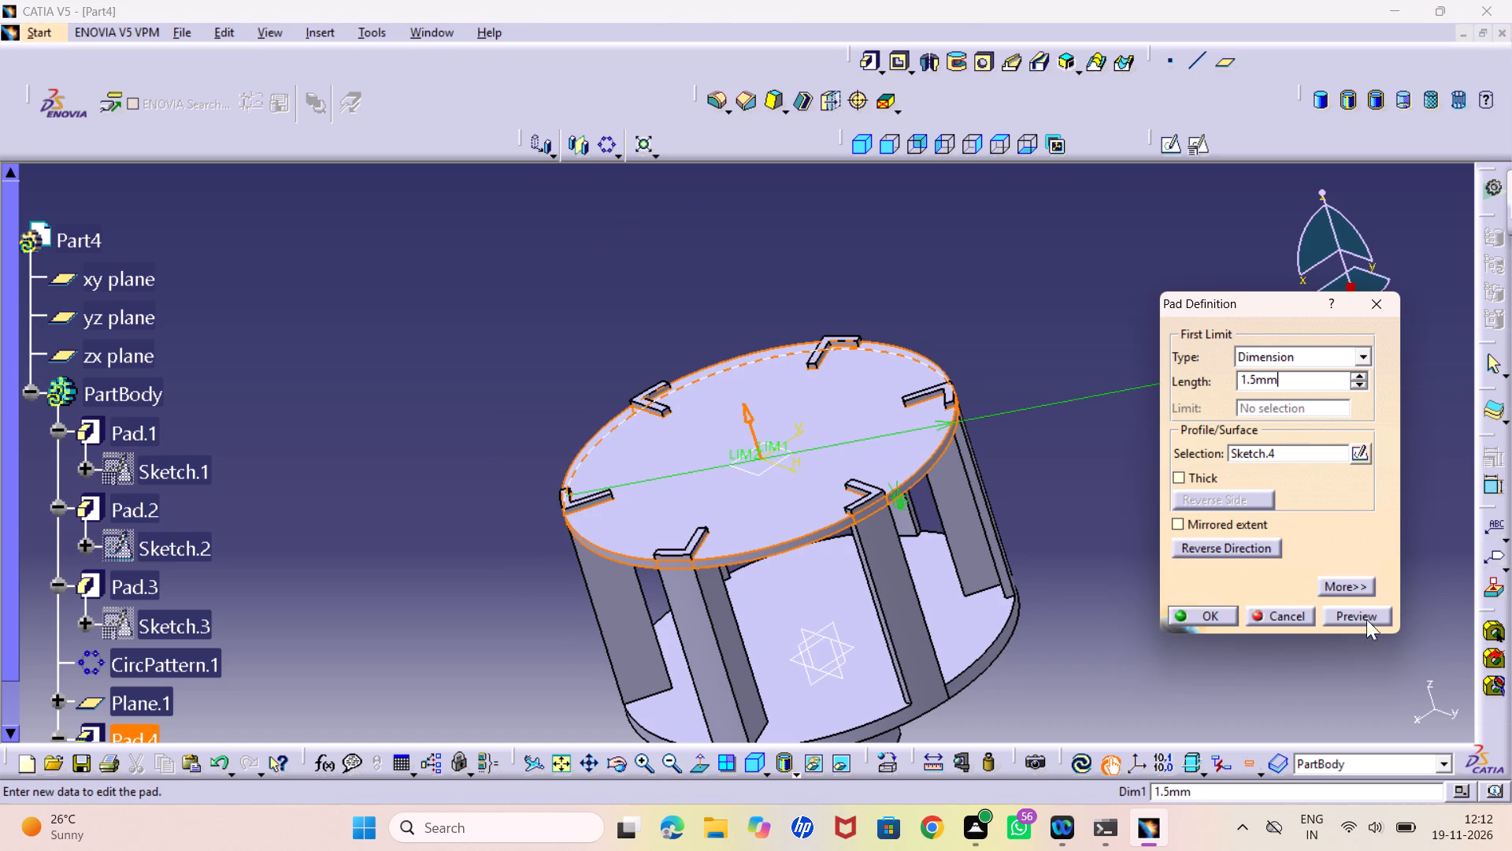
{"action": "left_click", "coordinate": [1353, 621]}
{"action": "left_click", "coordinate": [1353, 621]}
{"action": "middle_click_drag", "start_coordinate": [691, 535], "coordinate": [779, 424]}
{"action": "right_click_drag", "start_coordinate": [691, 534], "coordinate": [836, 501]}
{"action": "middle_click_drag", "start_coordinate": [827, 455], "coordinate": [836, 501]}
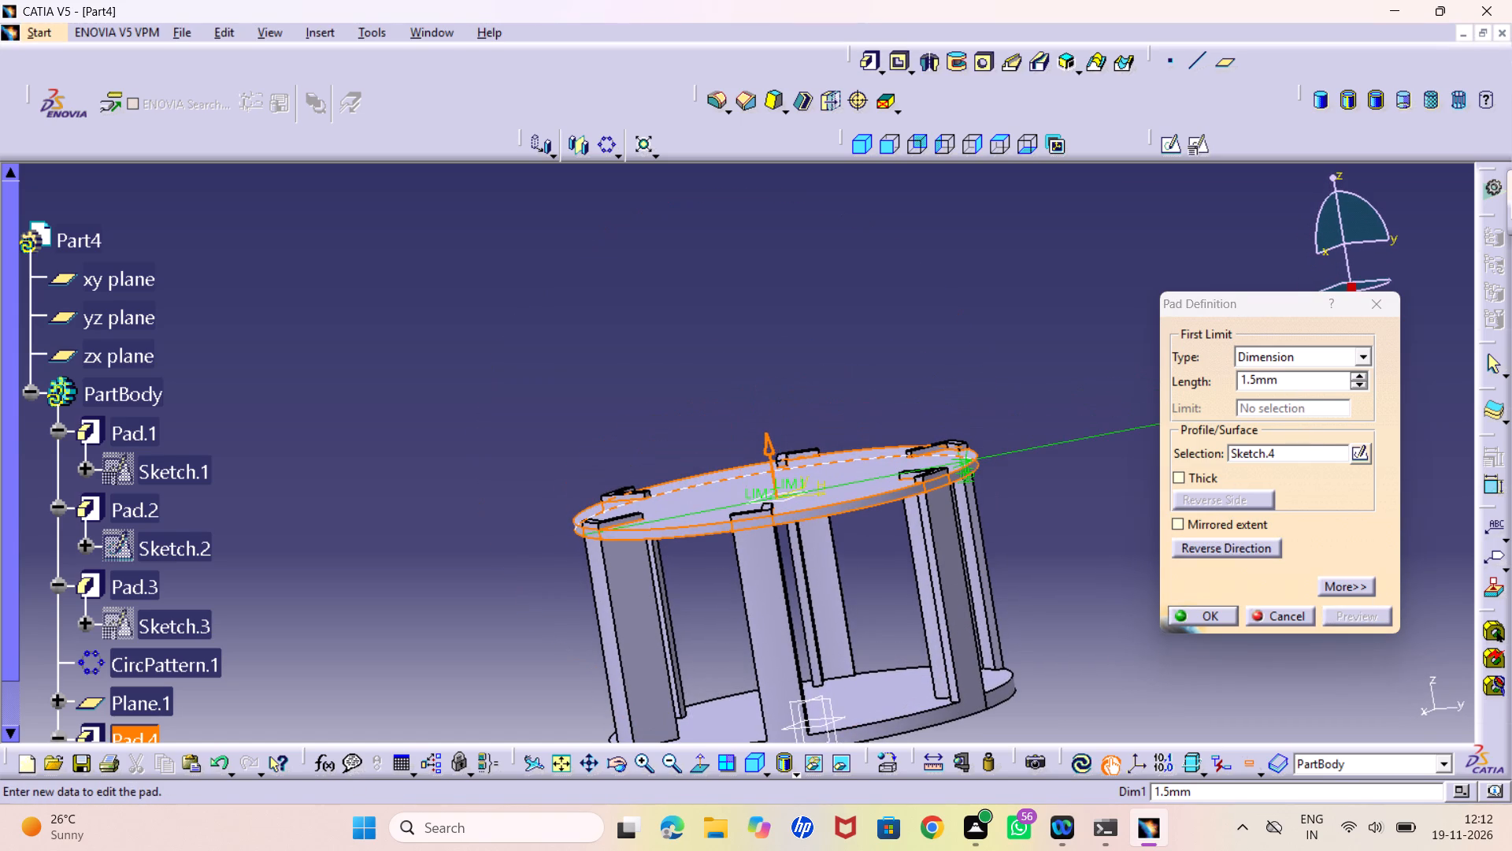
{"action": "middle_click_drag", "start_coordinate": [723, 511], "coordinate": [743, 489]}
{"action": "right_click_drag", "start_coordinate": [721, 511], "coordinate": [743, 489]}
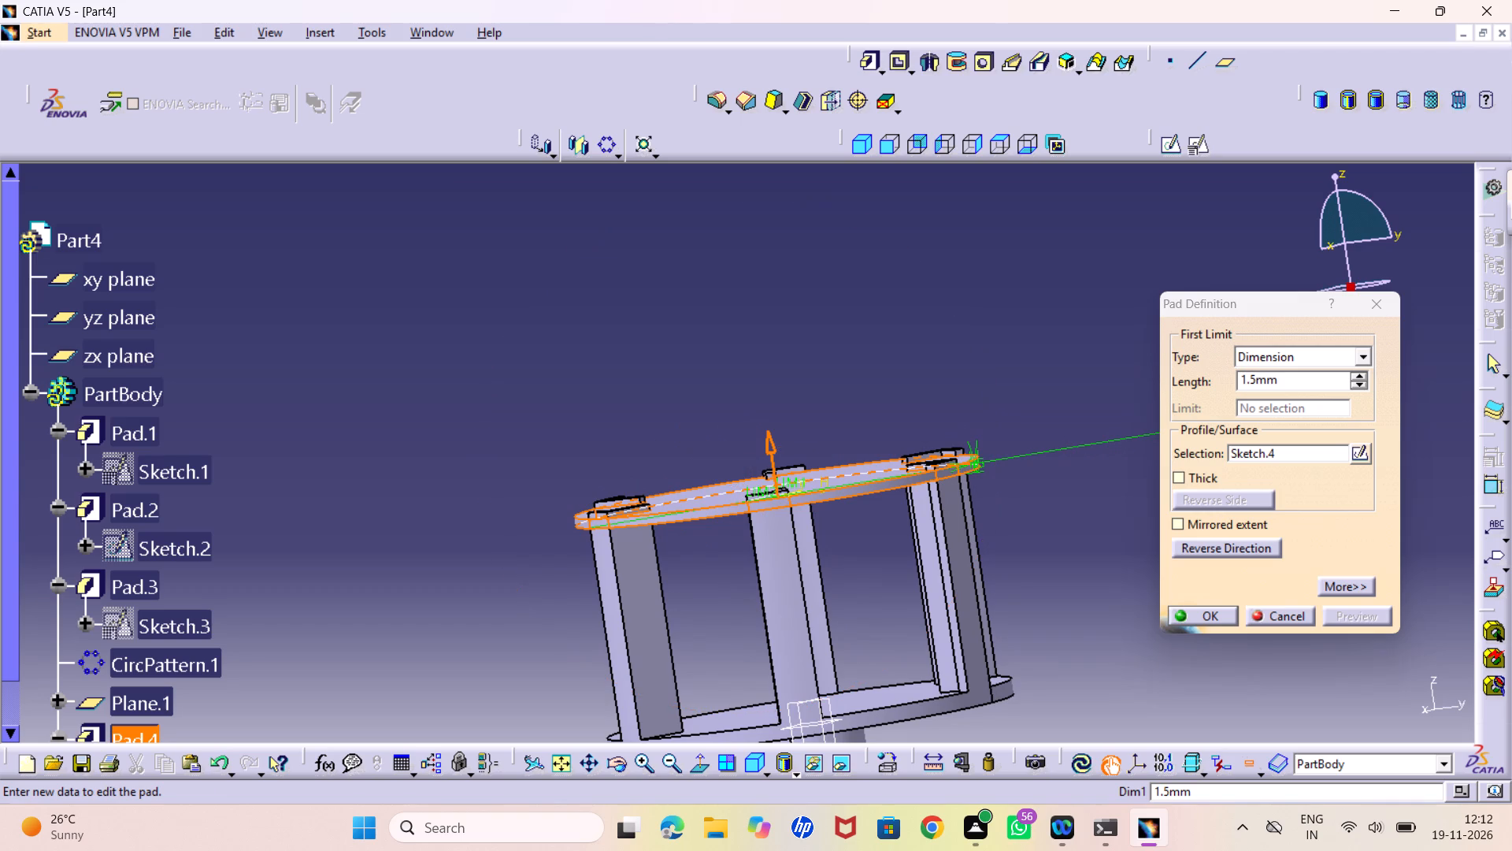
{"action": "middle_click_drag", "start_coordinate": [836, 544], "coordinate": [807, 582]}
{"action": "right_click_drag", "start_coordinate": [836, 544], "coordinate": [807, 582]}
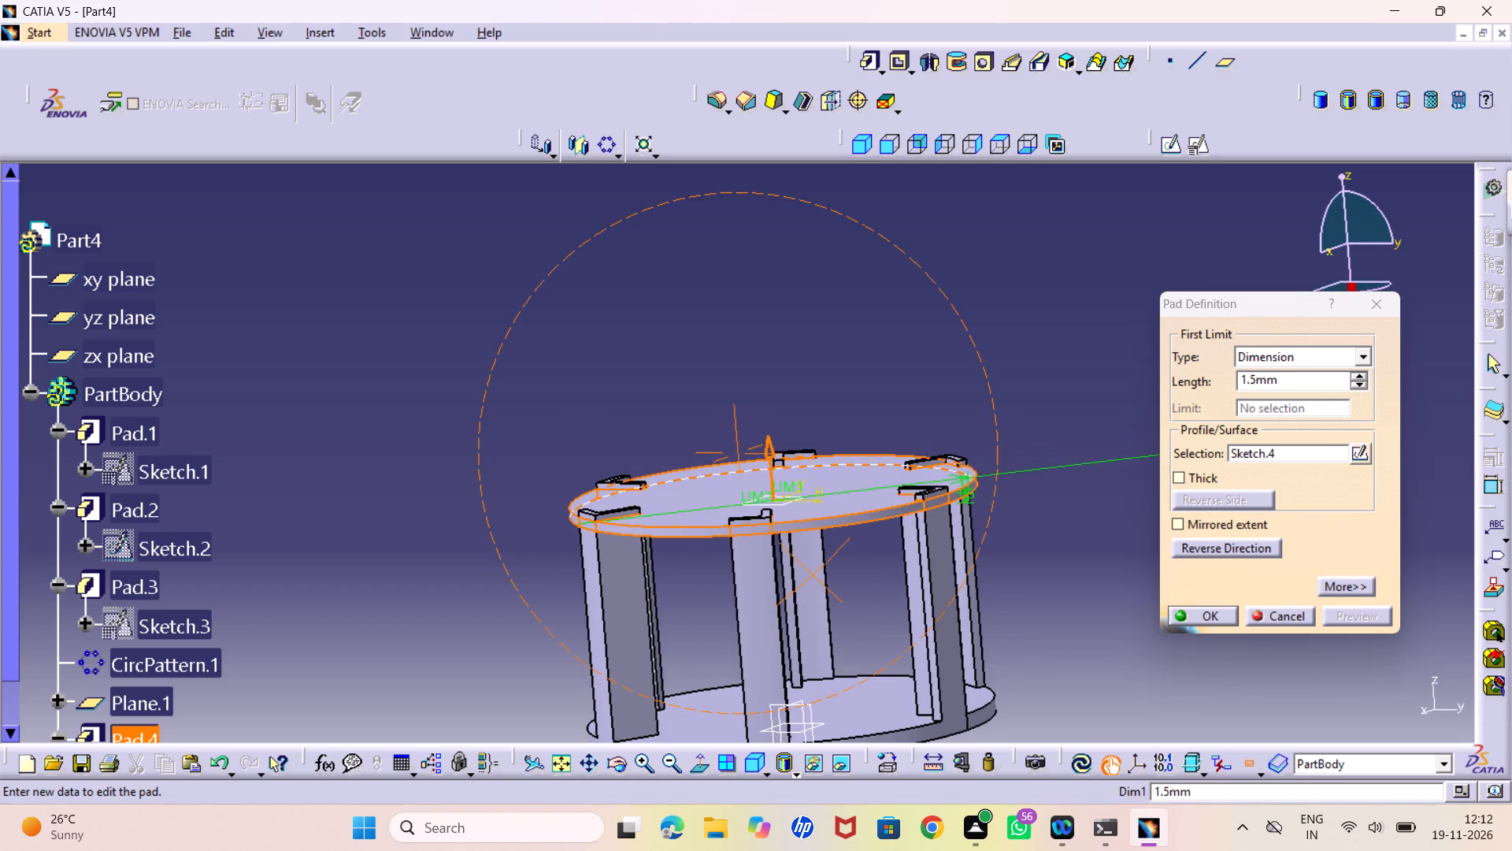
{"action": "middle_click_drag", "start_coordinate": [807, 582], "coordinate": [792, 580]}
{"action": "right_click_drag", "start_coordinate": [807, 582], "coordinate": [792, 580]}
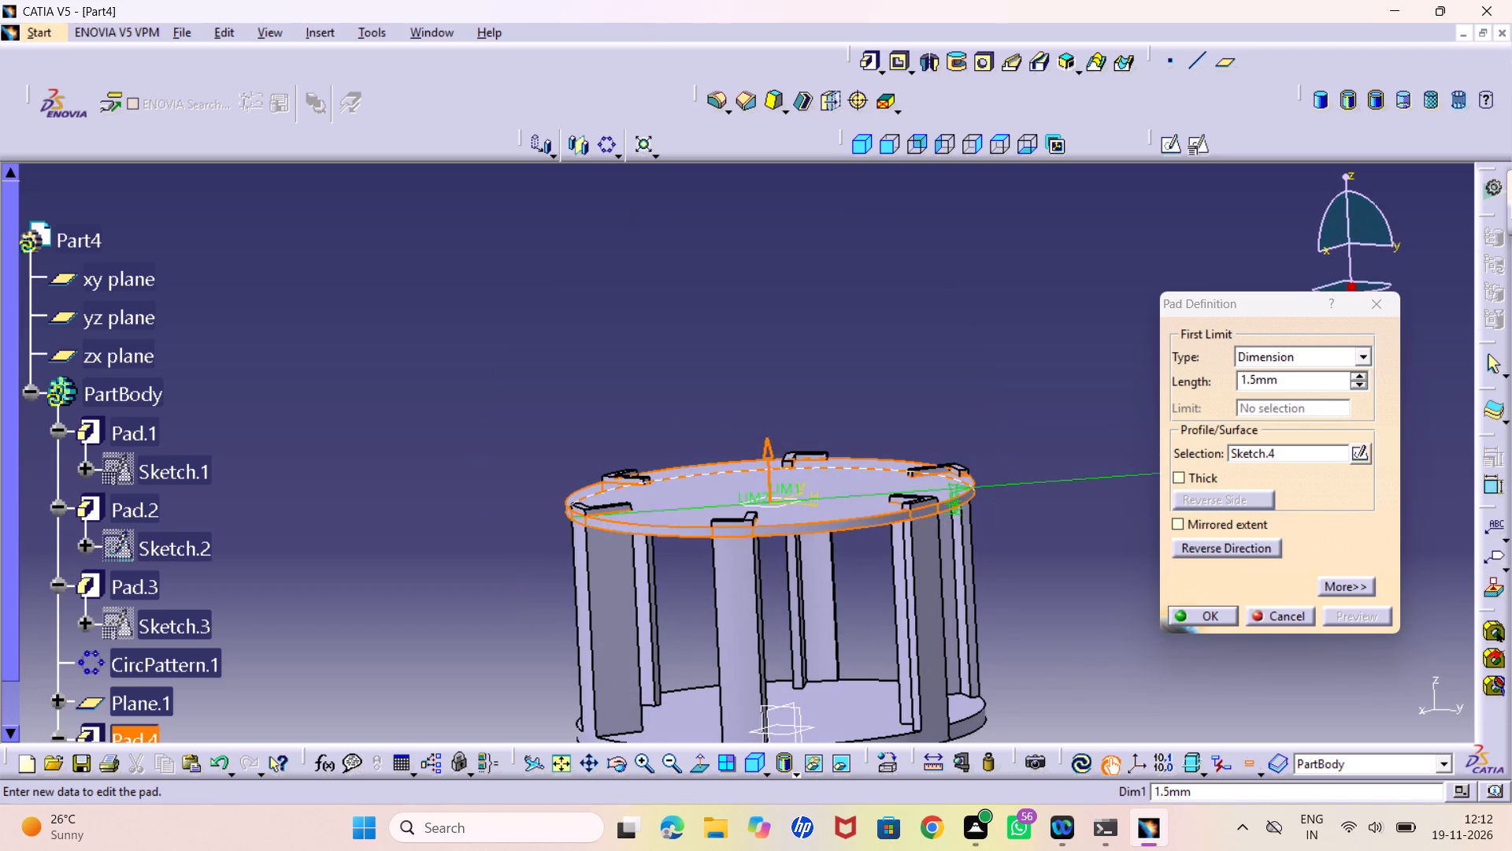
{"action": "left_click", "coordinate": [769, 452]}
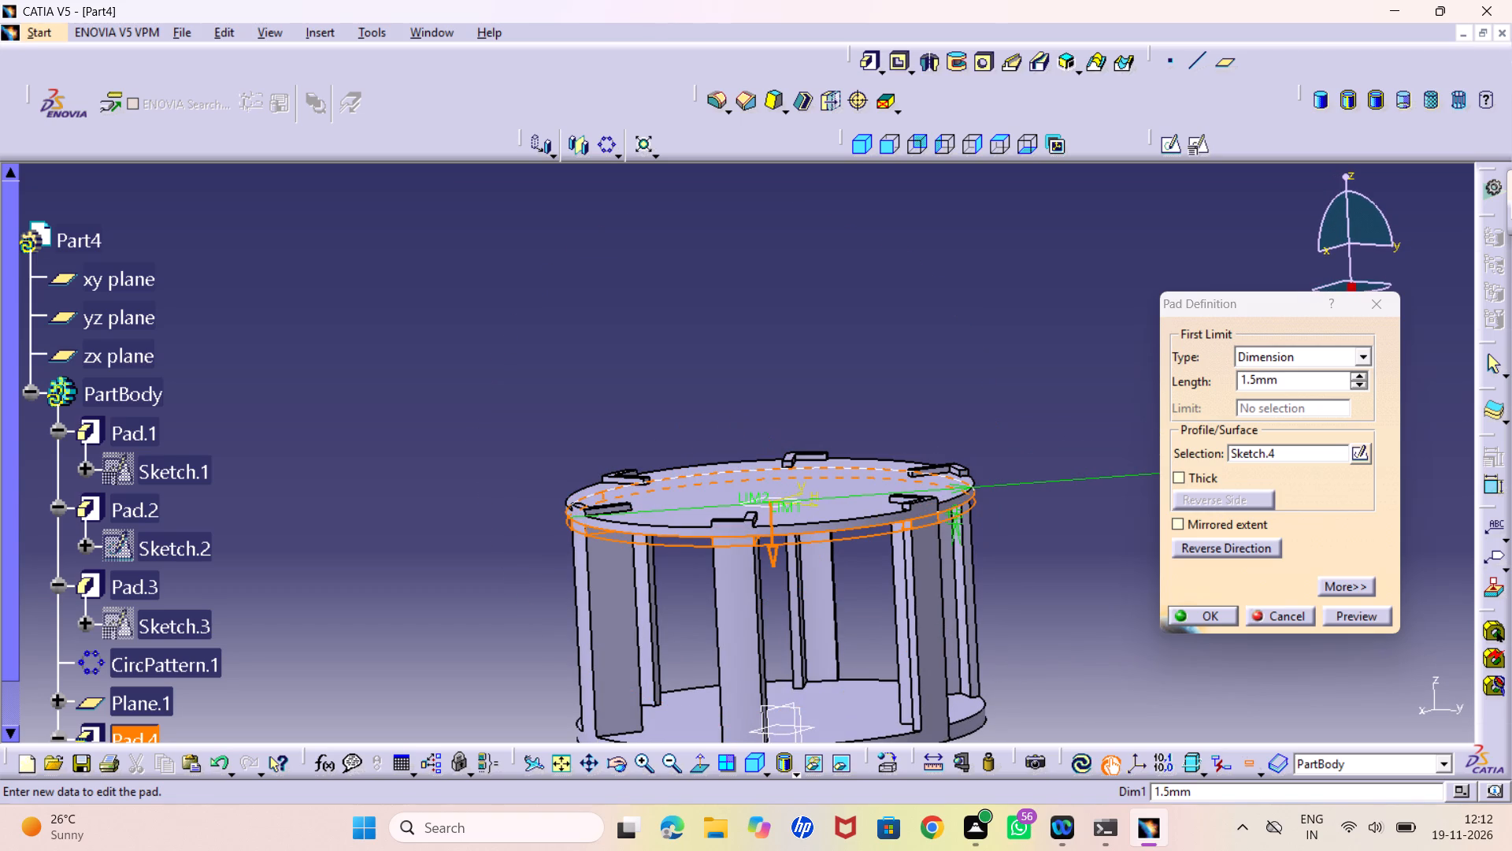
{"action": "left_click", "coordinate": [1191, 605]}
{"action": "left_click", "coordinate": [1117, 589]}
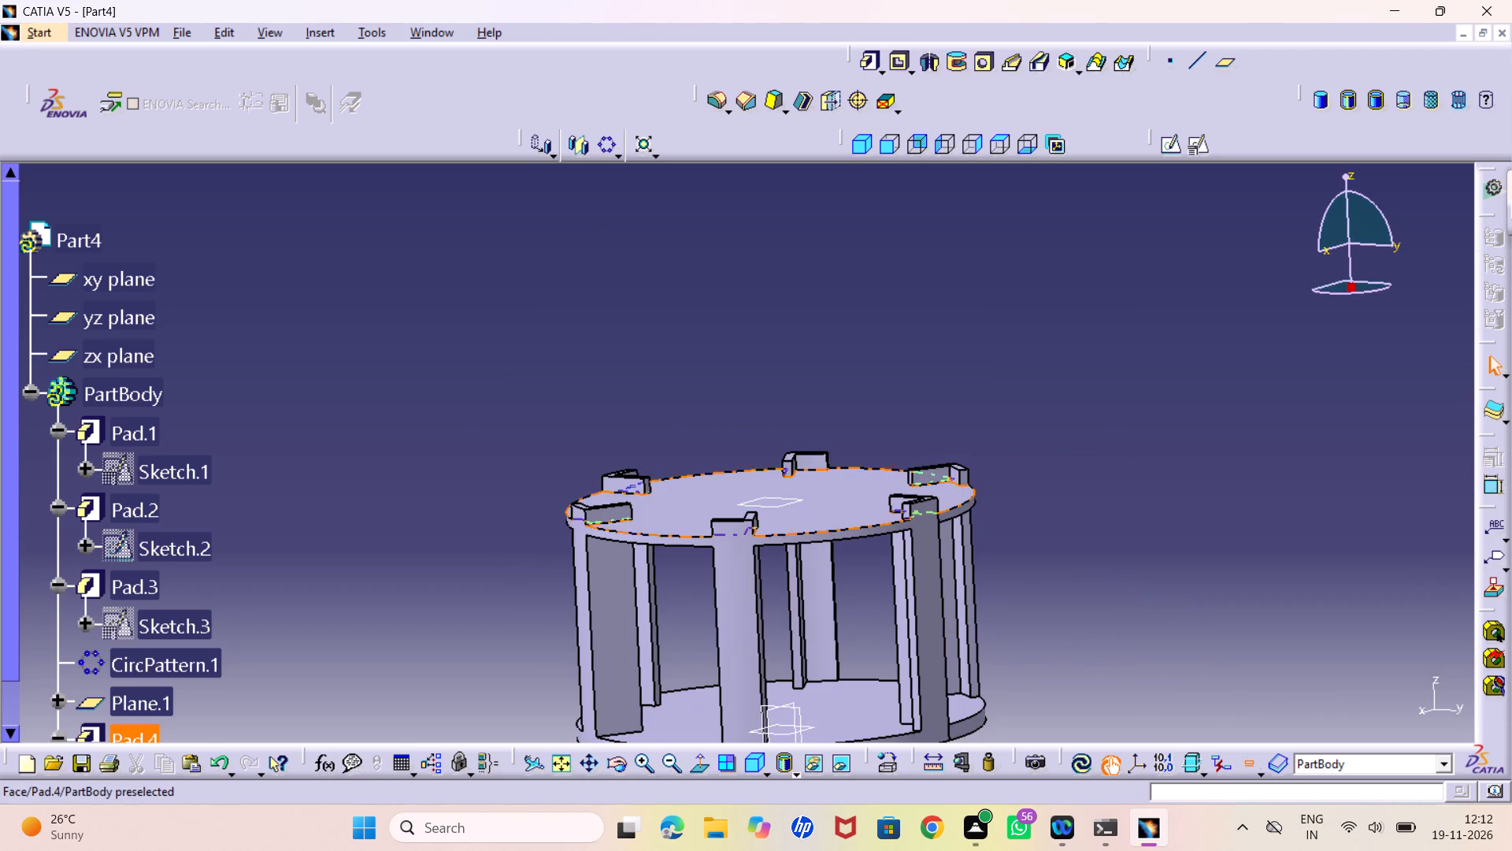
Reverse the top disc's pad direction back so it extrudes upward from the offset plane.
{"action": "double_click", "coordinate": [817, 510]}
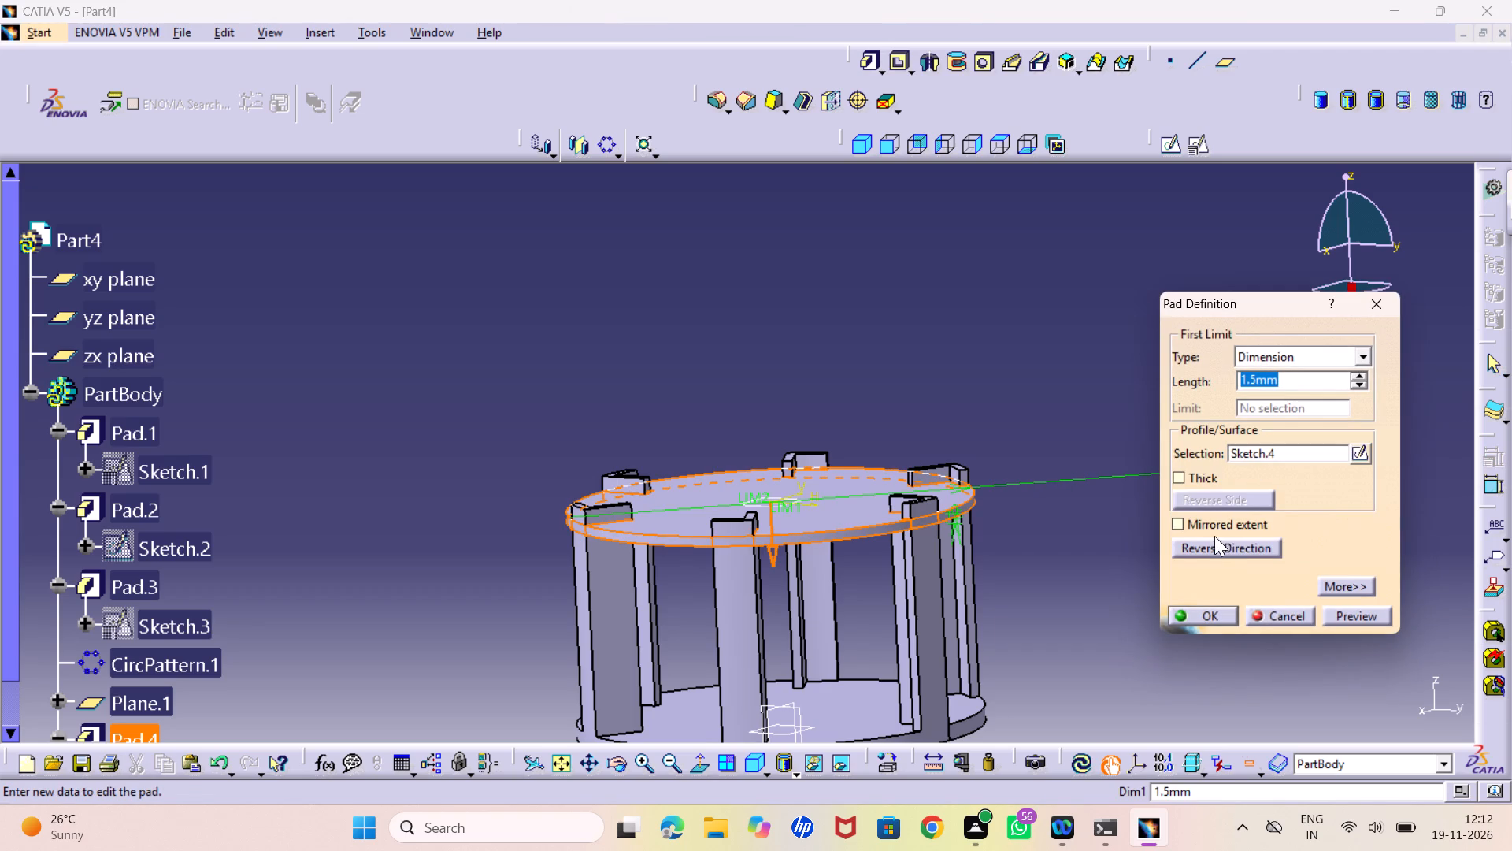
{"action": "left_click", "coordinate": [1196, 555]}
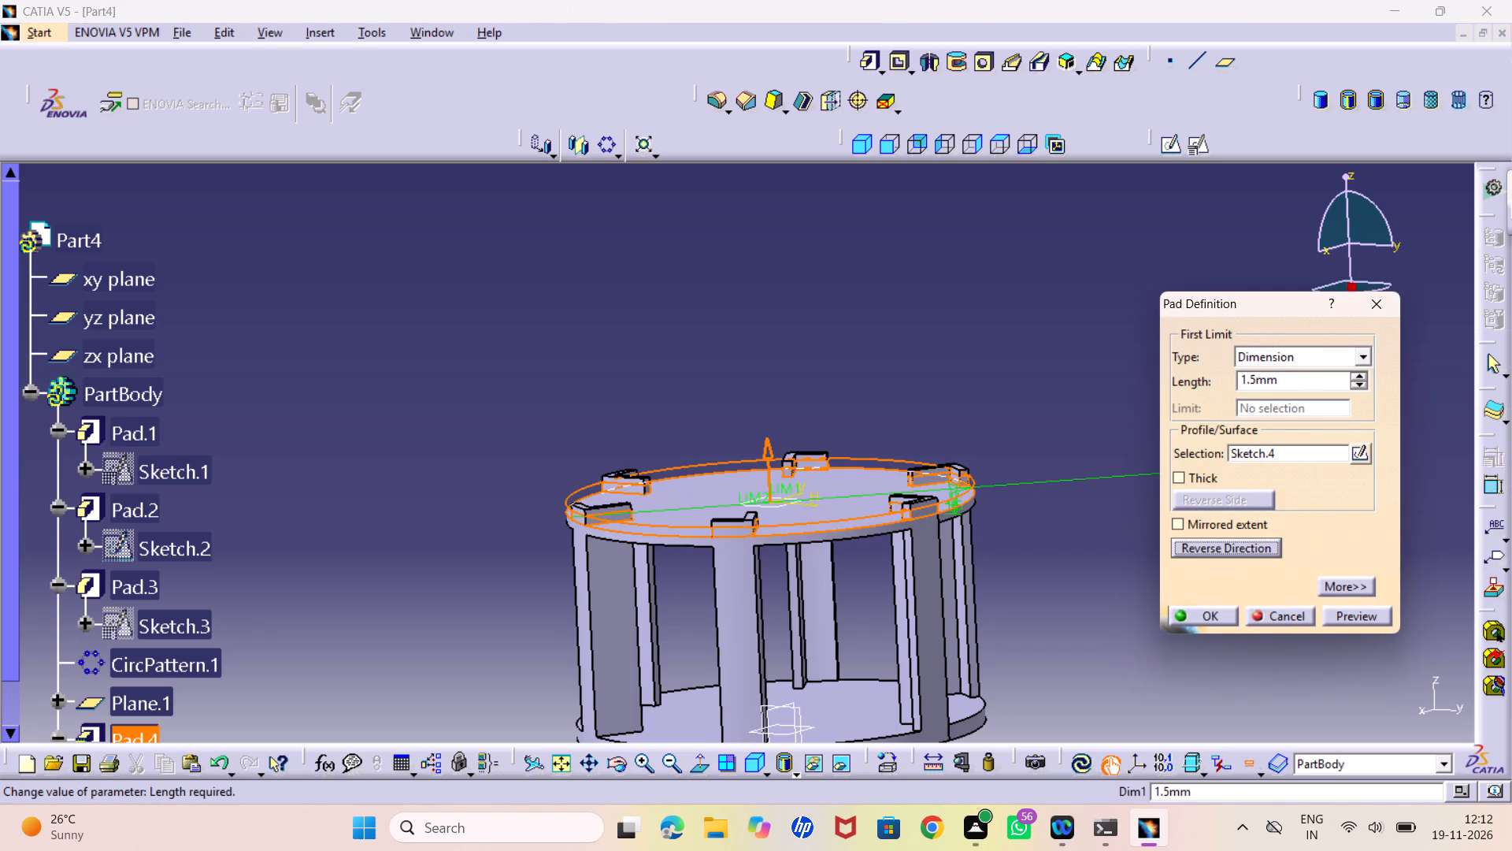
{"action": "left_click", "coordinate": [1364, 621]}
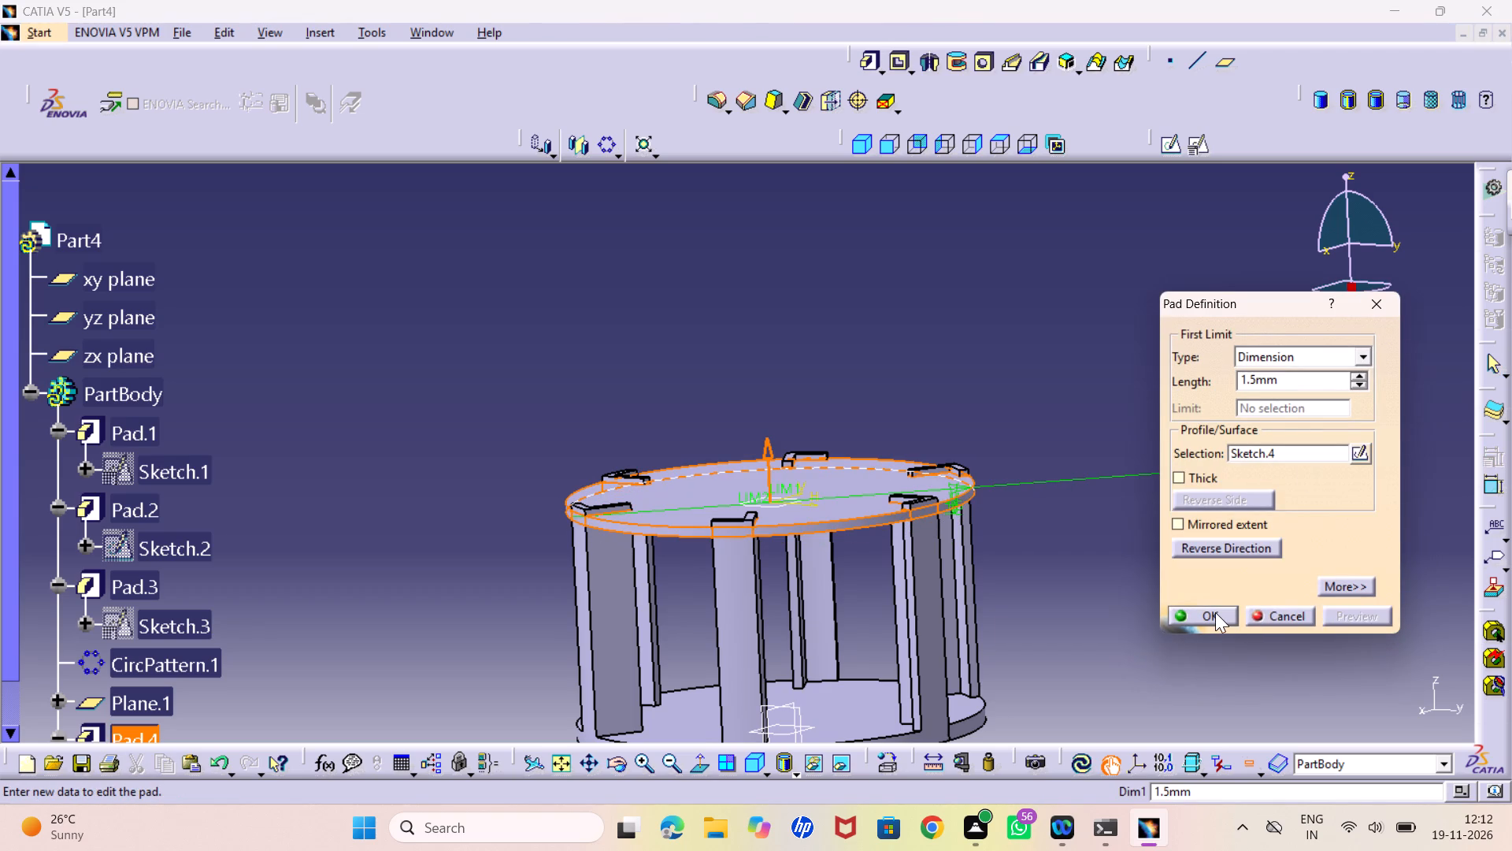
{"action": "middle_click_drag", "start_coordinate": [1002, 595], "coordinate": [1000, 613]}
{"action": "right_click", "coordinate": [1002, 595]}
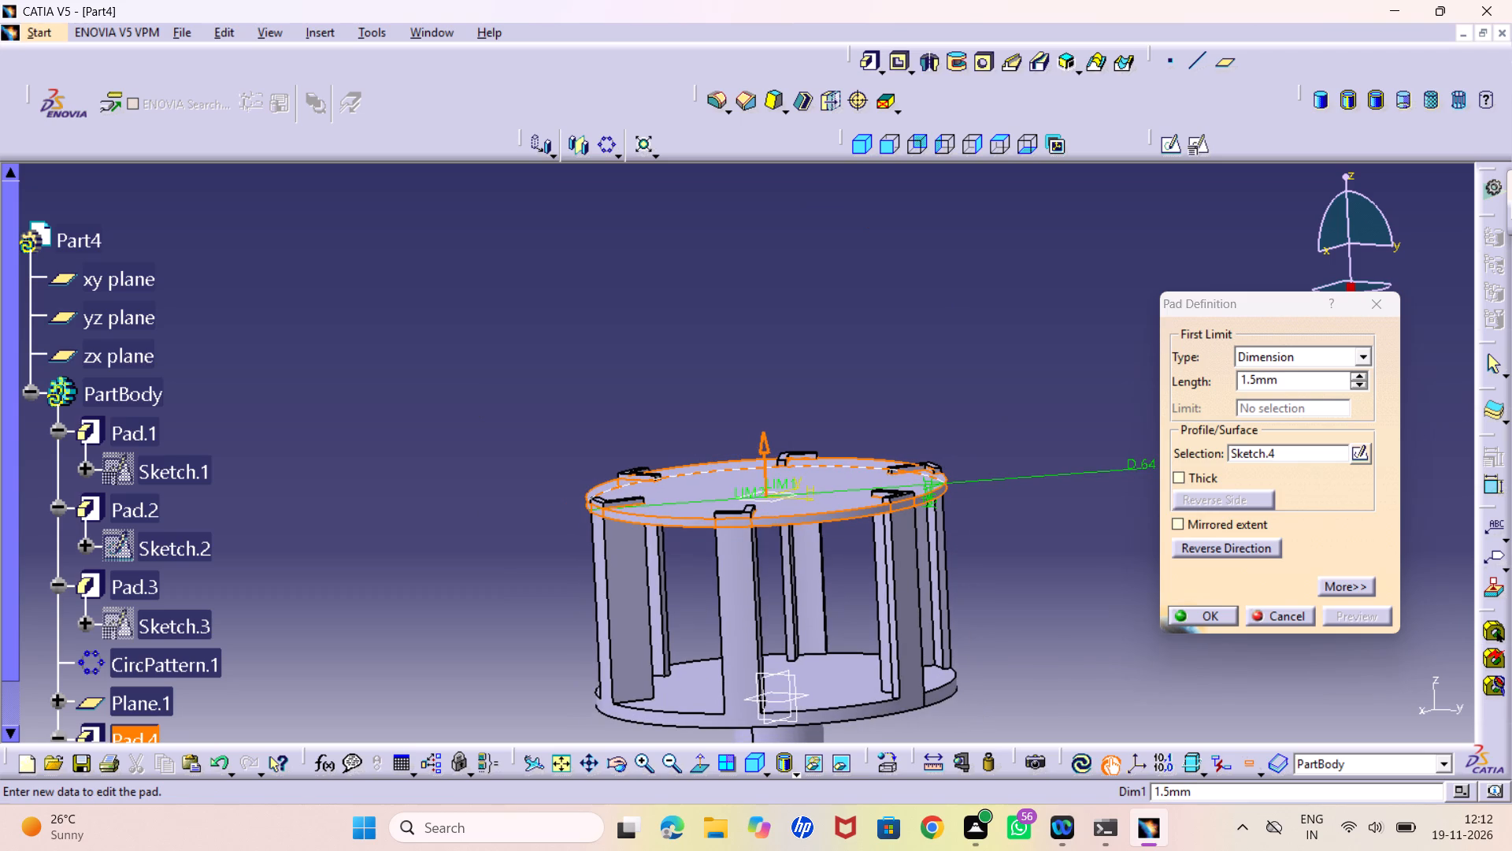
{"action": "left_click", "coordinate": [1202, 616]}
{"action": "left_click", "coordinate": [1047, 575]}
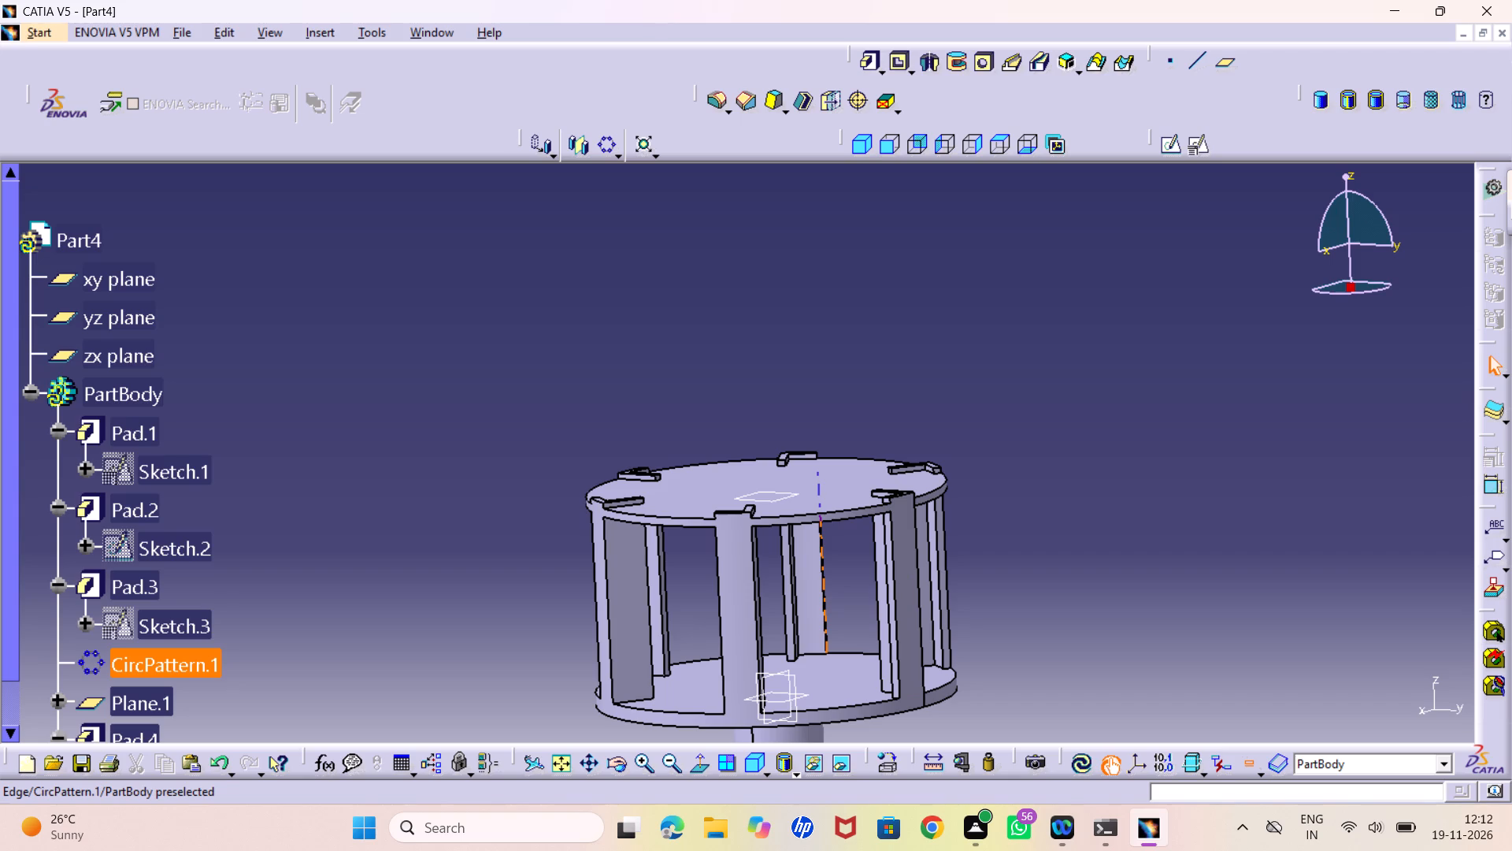
Review the definitions of the walls' circular pattern and of the original L-shaped wall's pad, leaving both unedited.
{"action": "double_click", "coordinate": [734, 552]}
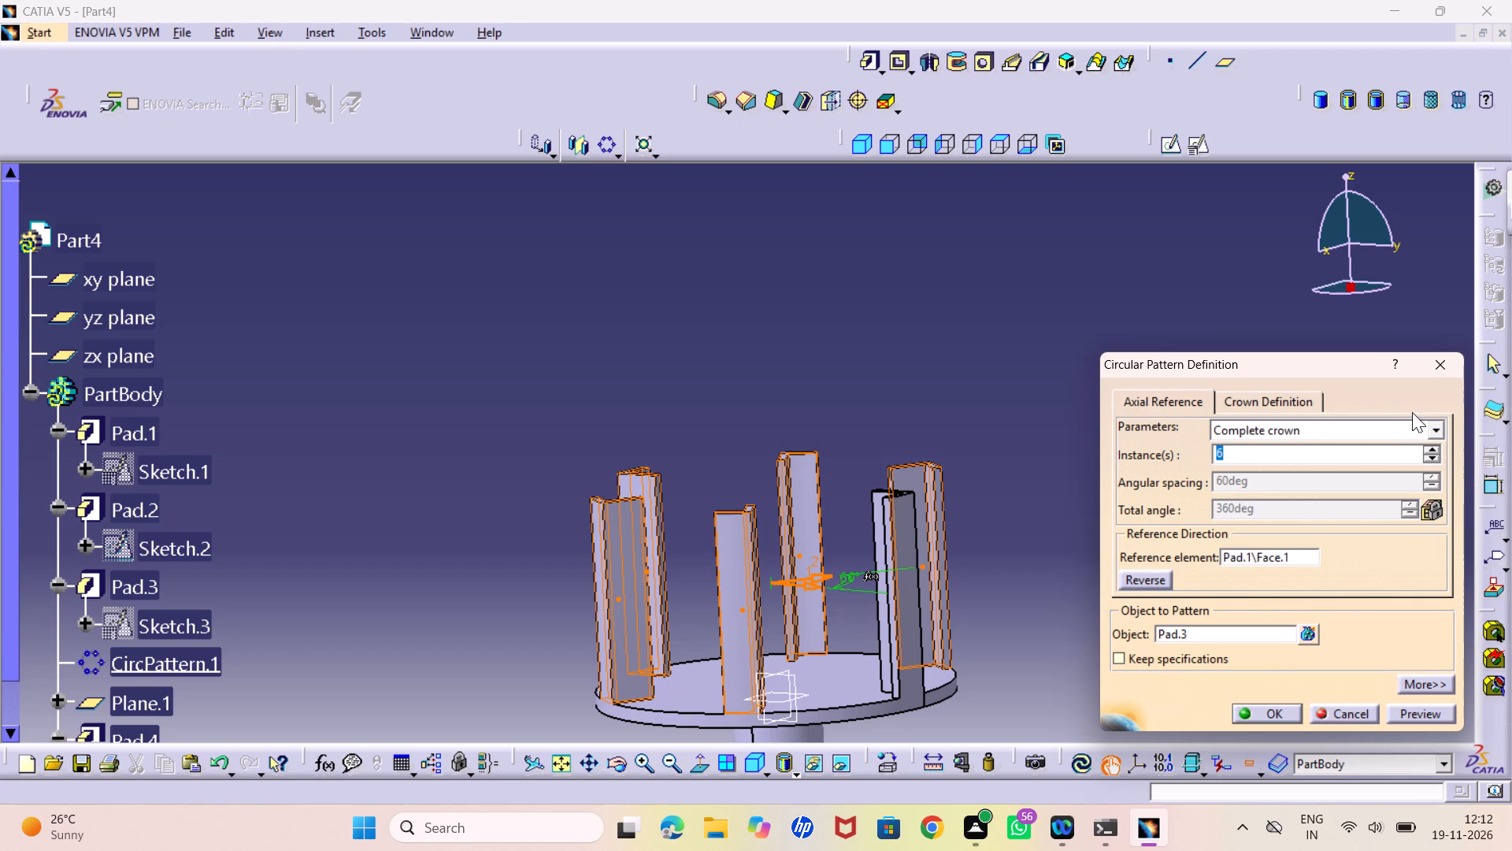
{"action": "left_click", "coordinate": [1445, 370]}
{"action": "scroll", "coordinate": [113, 606], "scroll_direction": "down", "scroll_amount": 1}
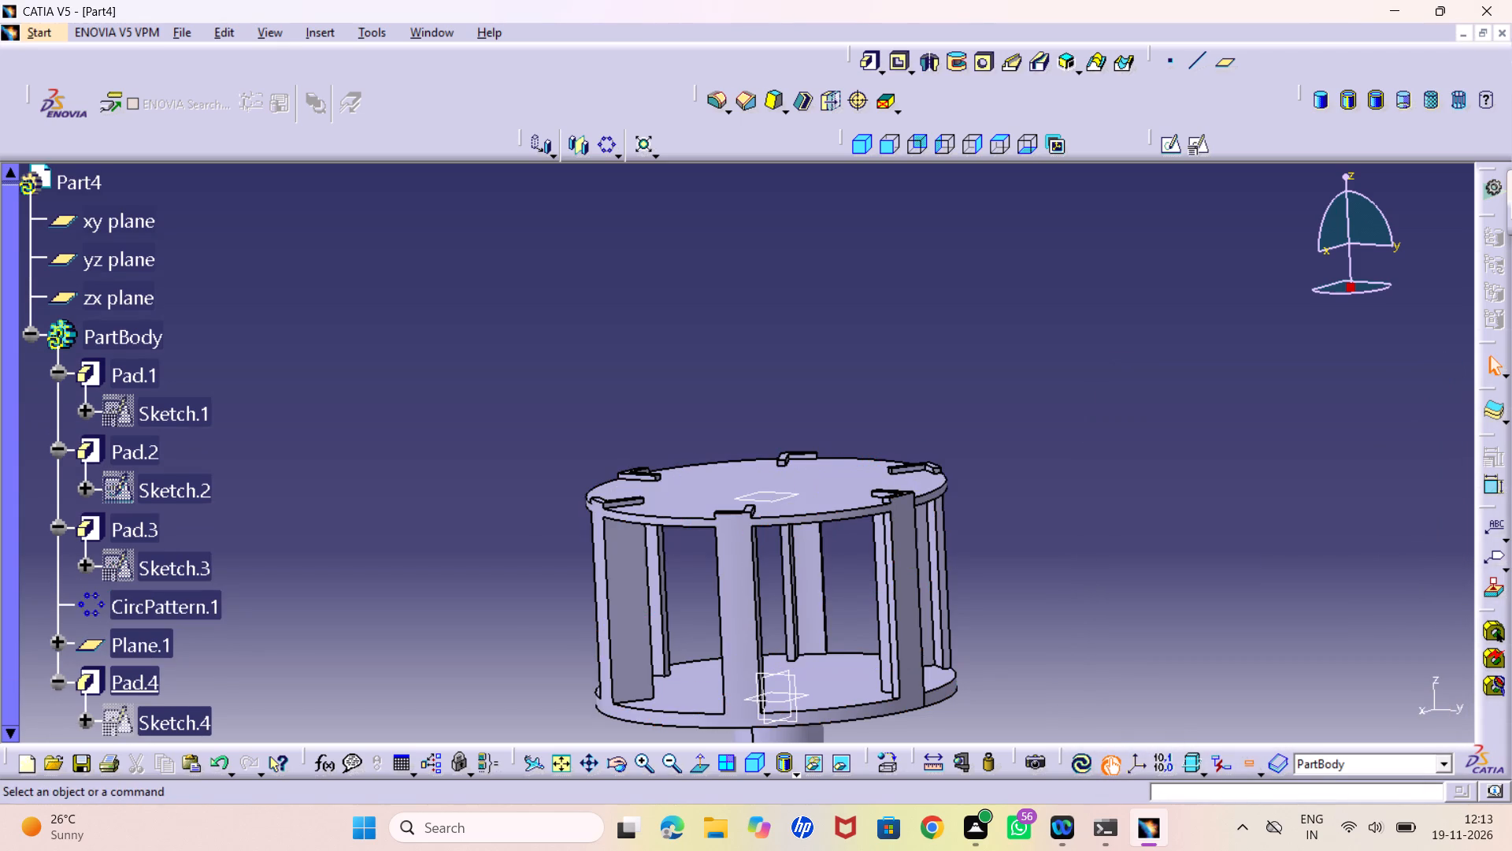
{"action": "double_click", "coordinate": [124, 524]}
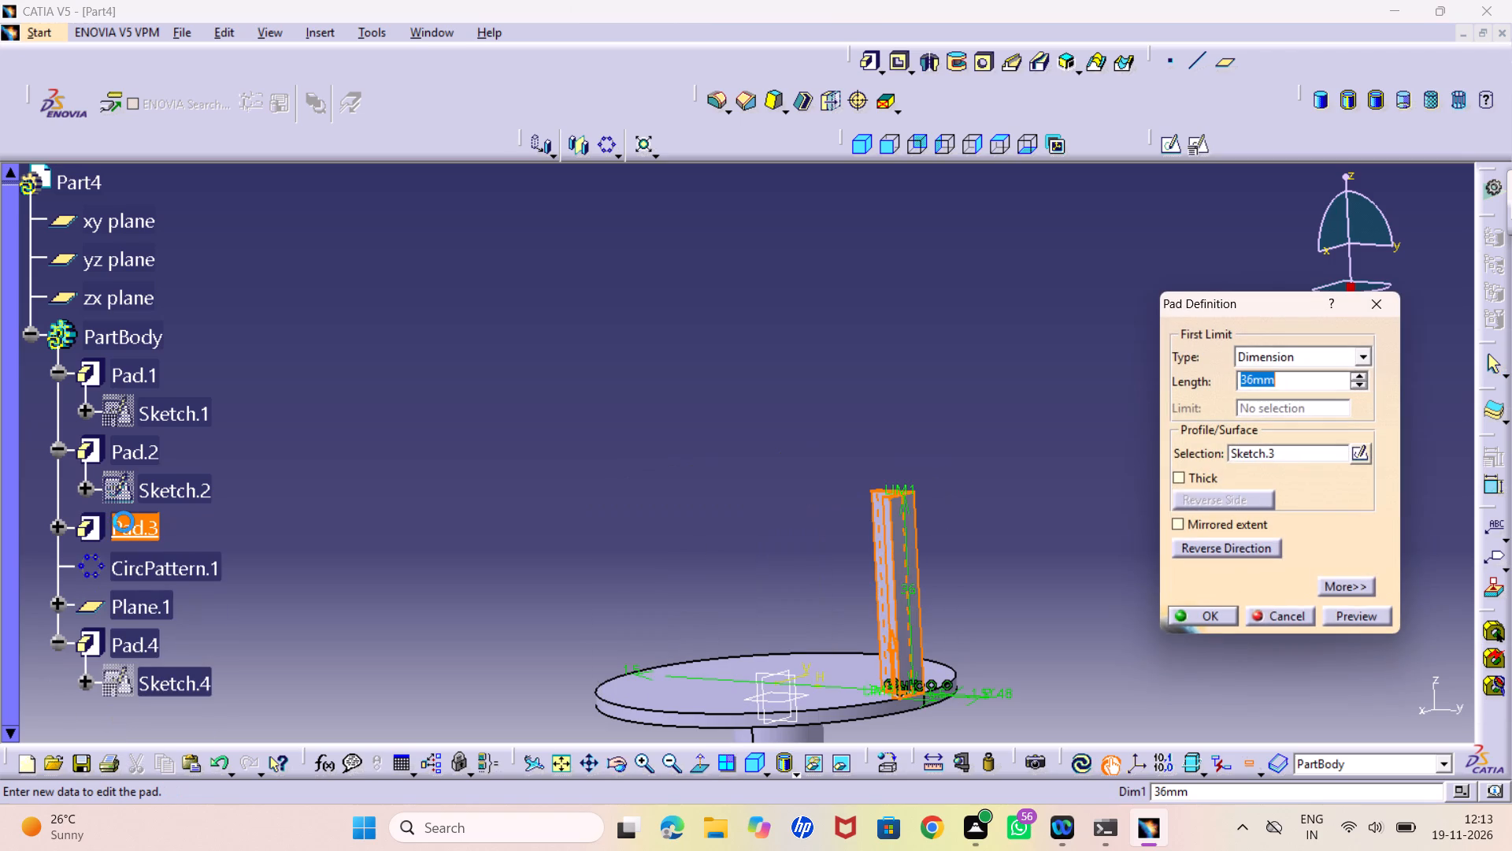
{"action": "middle_click_drag", "start_coordinate": [955, 566], "coordinate": [926, 474]}
{"action": "scroll", "coordinate": [946, 515], "scroll_direction": "down", "scroll_amount": 1}
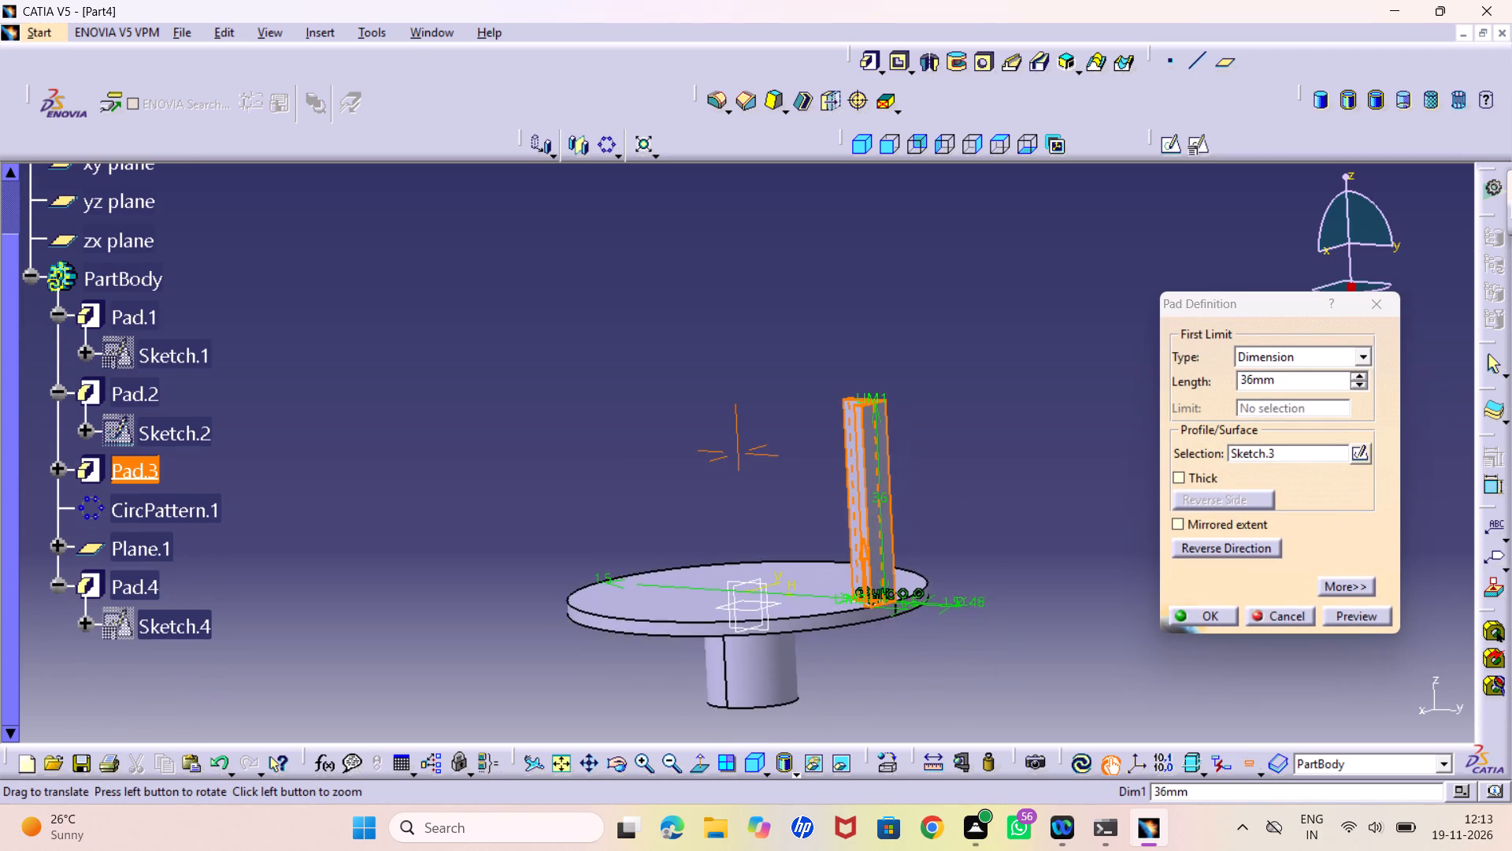
{"action": "middle_click_drag", "start_coordinate": [926, 474], "coordinate": [918, 459]}
{"action": "right_click", "coordinate": [921, 468]}
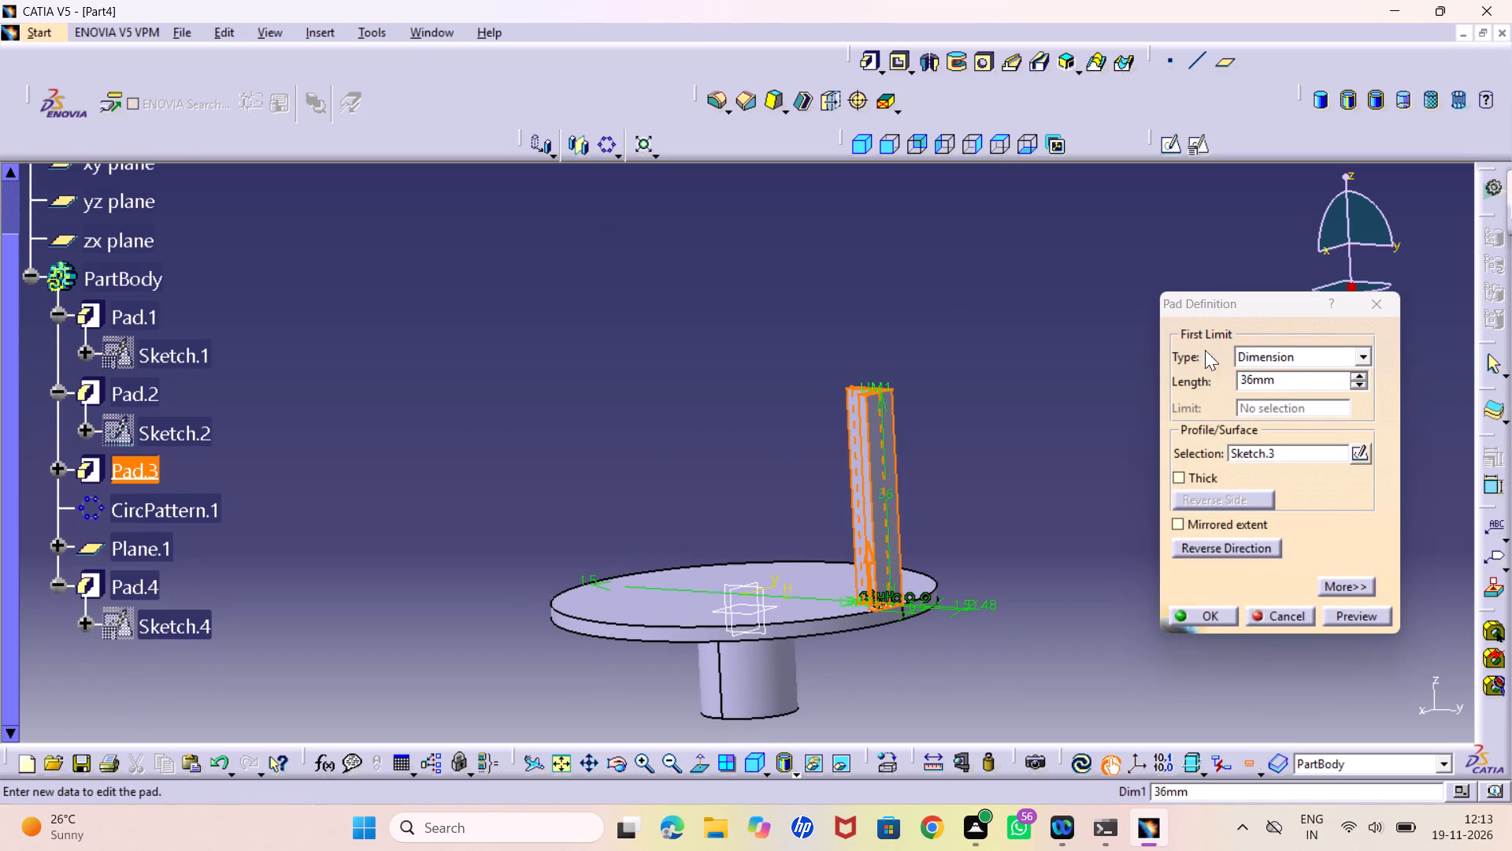
{"action": "left_click", "coordinate": [1377, 302]}
{"action": "left_click", "coordinate": [1001, 455]}
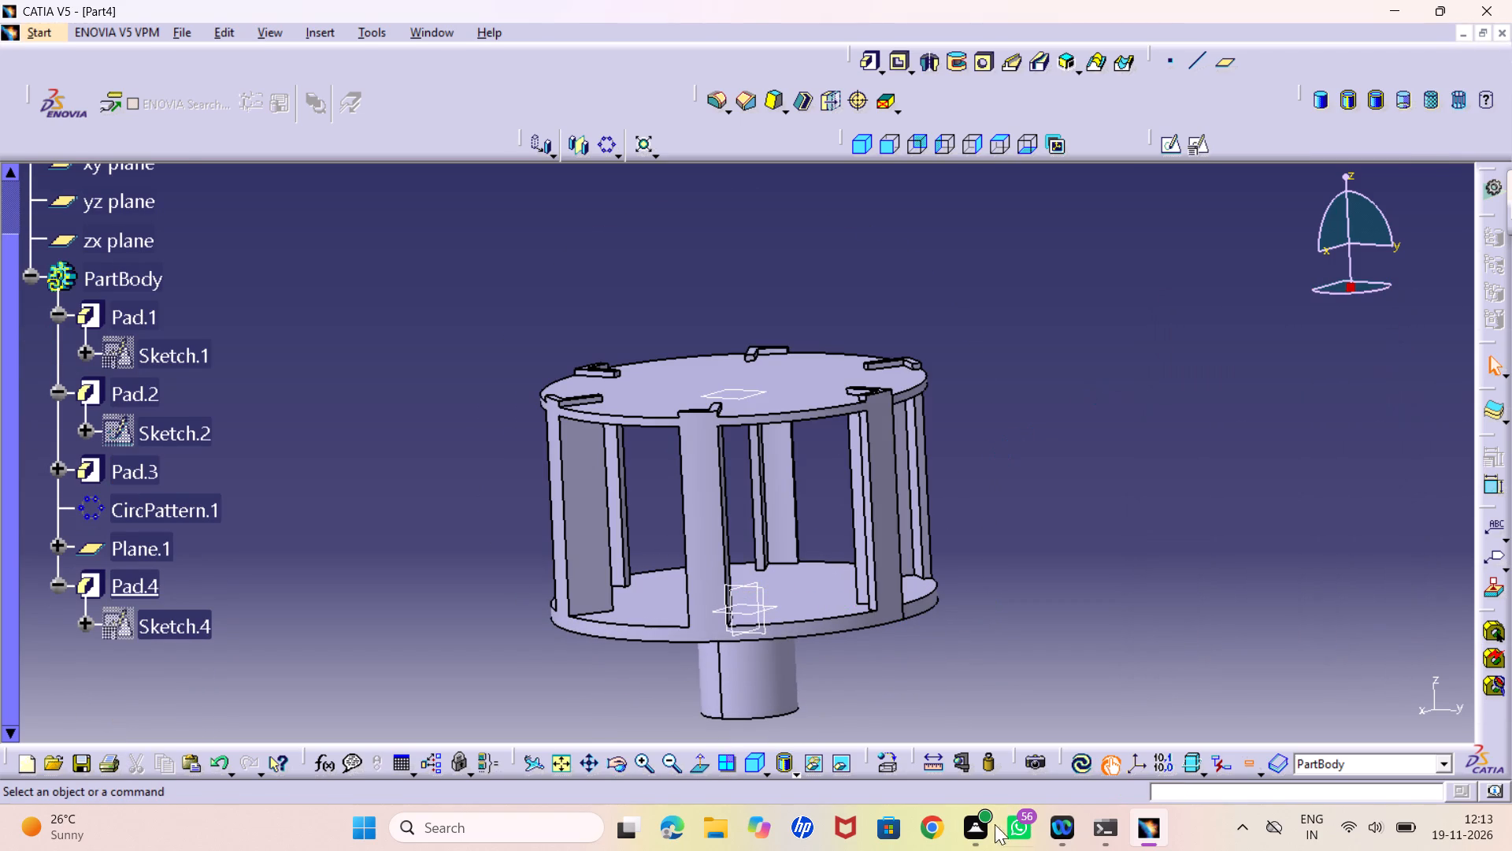
Measure the distance between the top disc's upper face and the bottom disc's underside.
{"action": "left_click", "coordinate": [927, 767]}
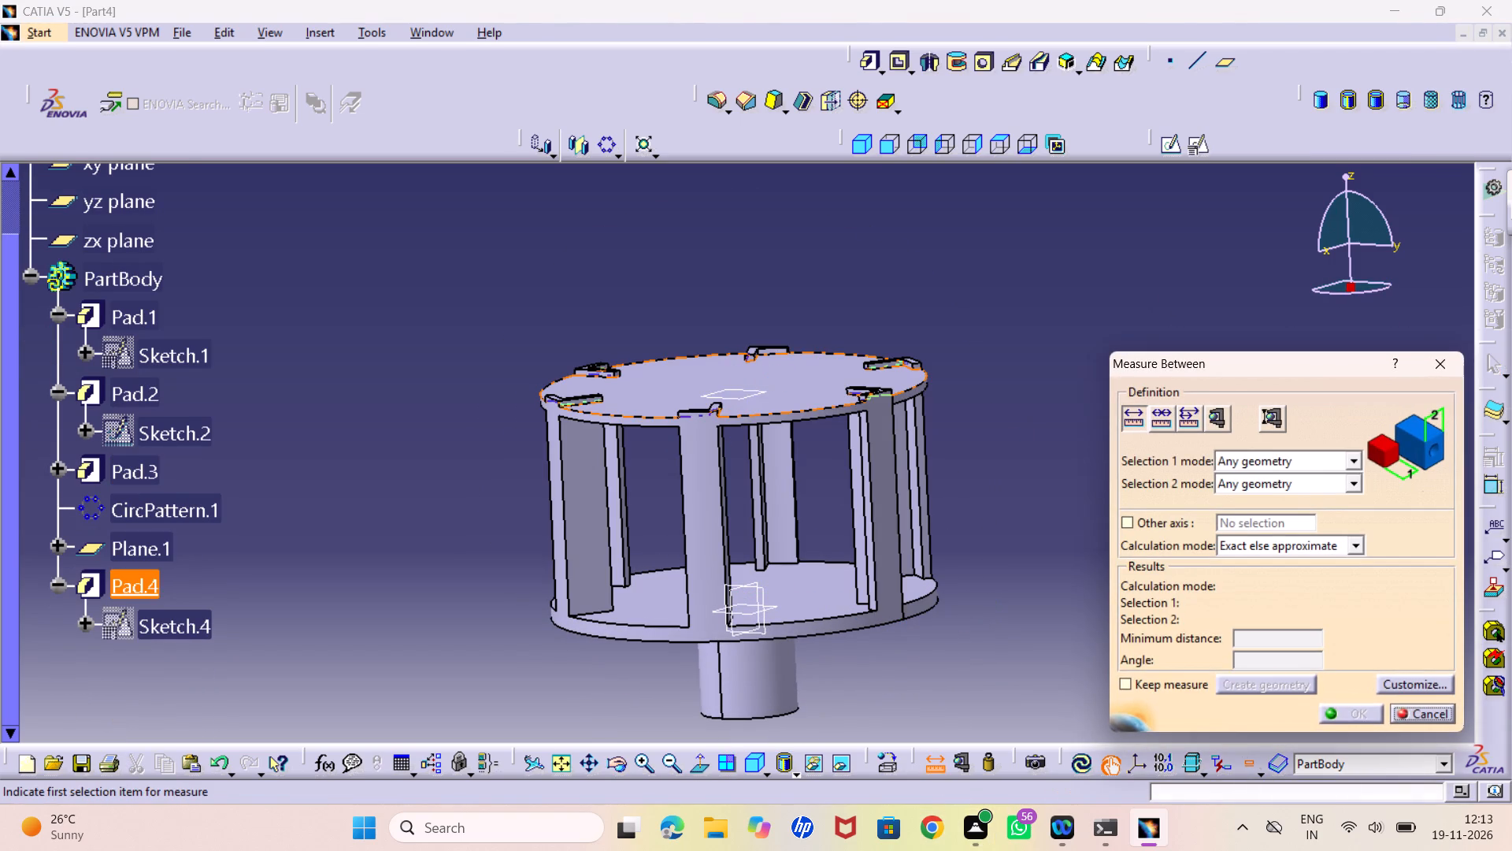
{"action": "left_click", "coordinate": [780, 380]}
{"action": "middle_click_drag", "start_coordinate": [895, 670], "coordinate": [806, 532]}
{"action": "right_click_drag", "start_coordinate": [894, 668], "coordinate": [806, 532]}
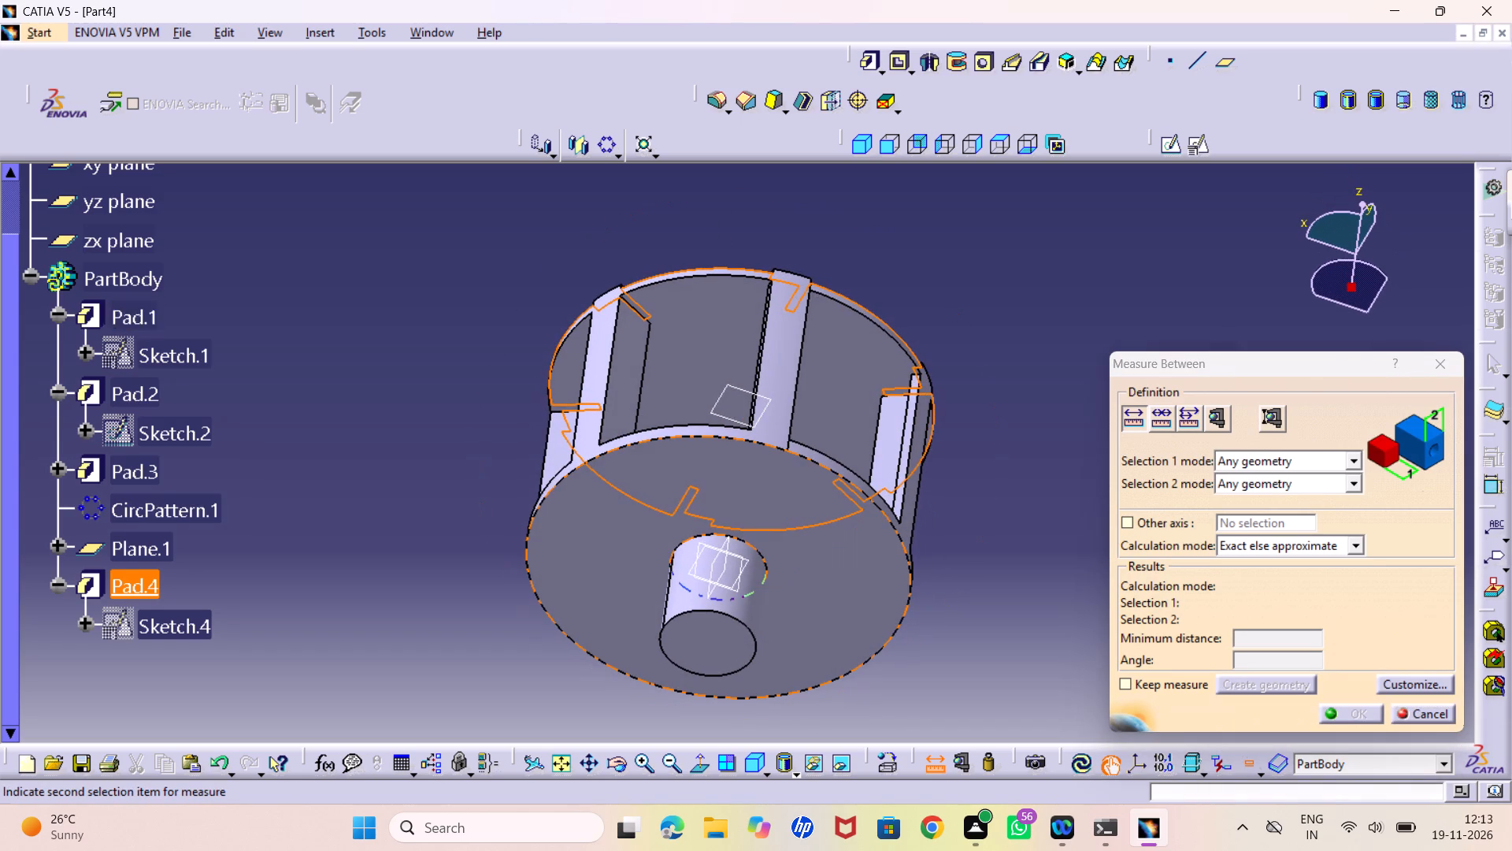
{"action": "left_click", "coordinate": [803, 496]}
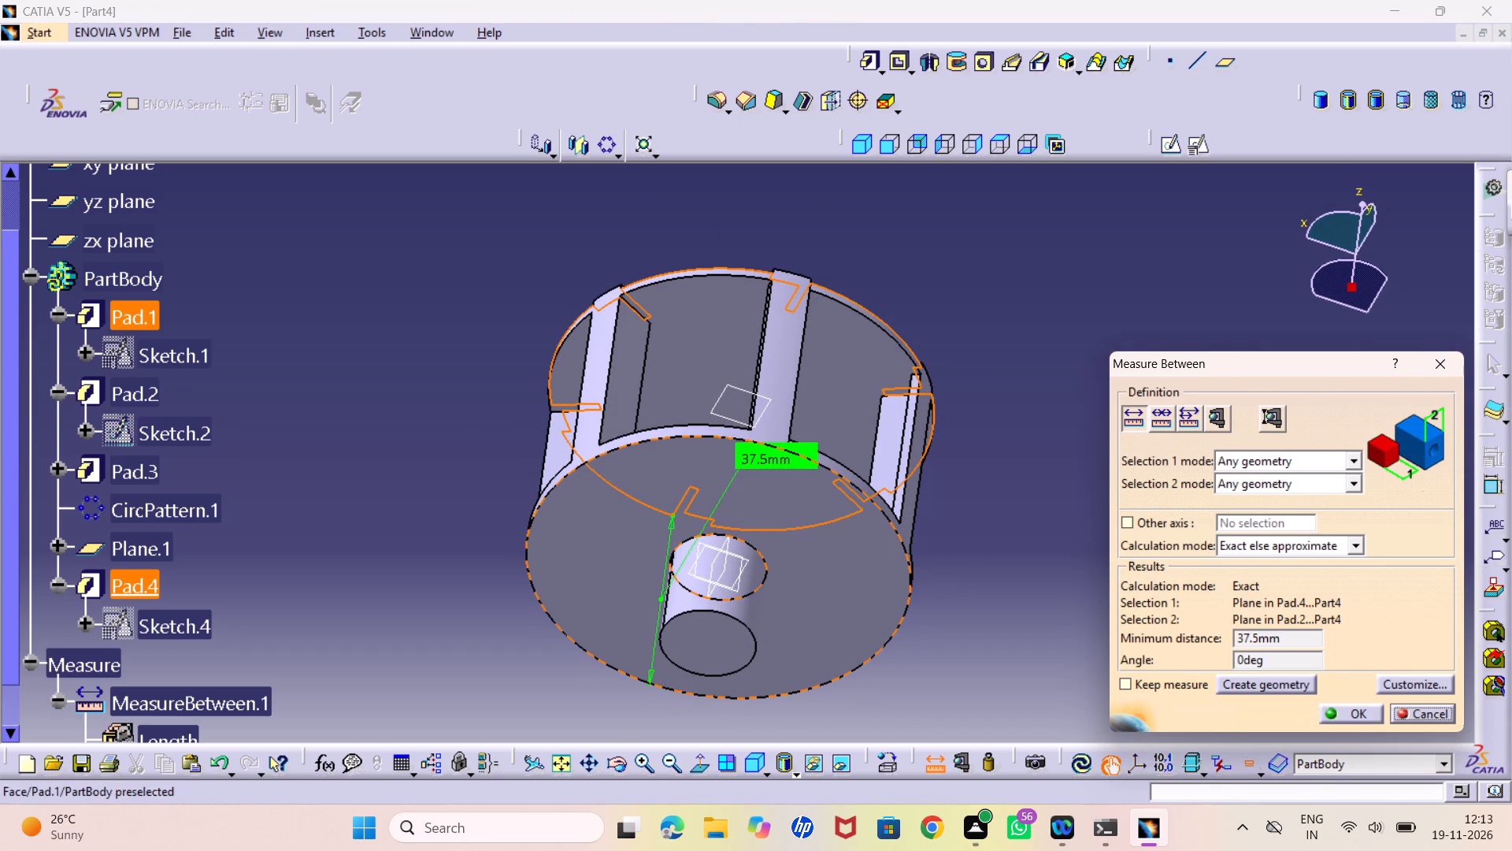
{"action": "middle_click_drag", "start_coordinate": [758, 495], "coordinate": [801, 664]}
{"action": "right_click_drag", "start_coordinate": [758, 495], "coordinate": [801, 665]}
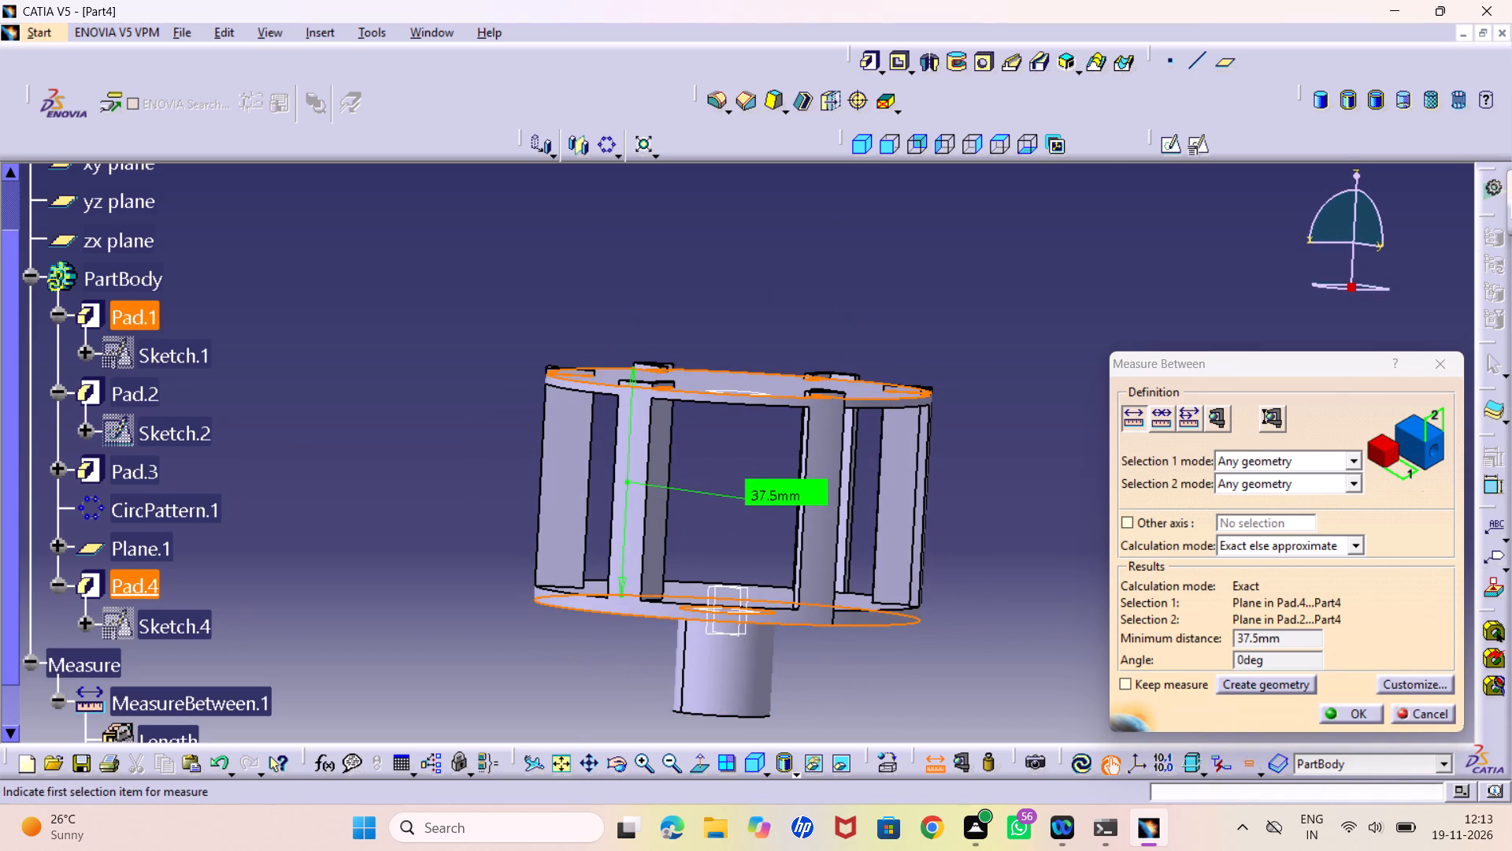
{"action": "middle_click_drag", "start_coordinate": [676, 560], "coordinate": [742, 567]}
{"action": "right_click_drag", "start_coordinate": [676, 560], "coordinate": [742, 567]}
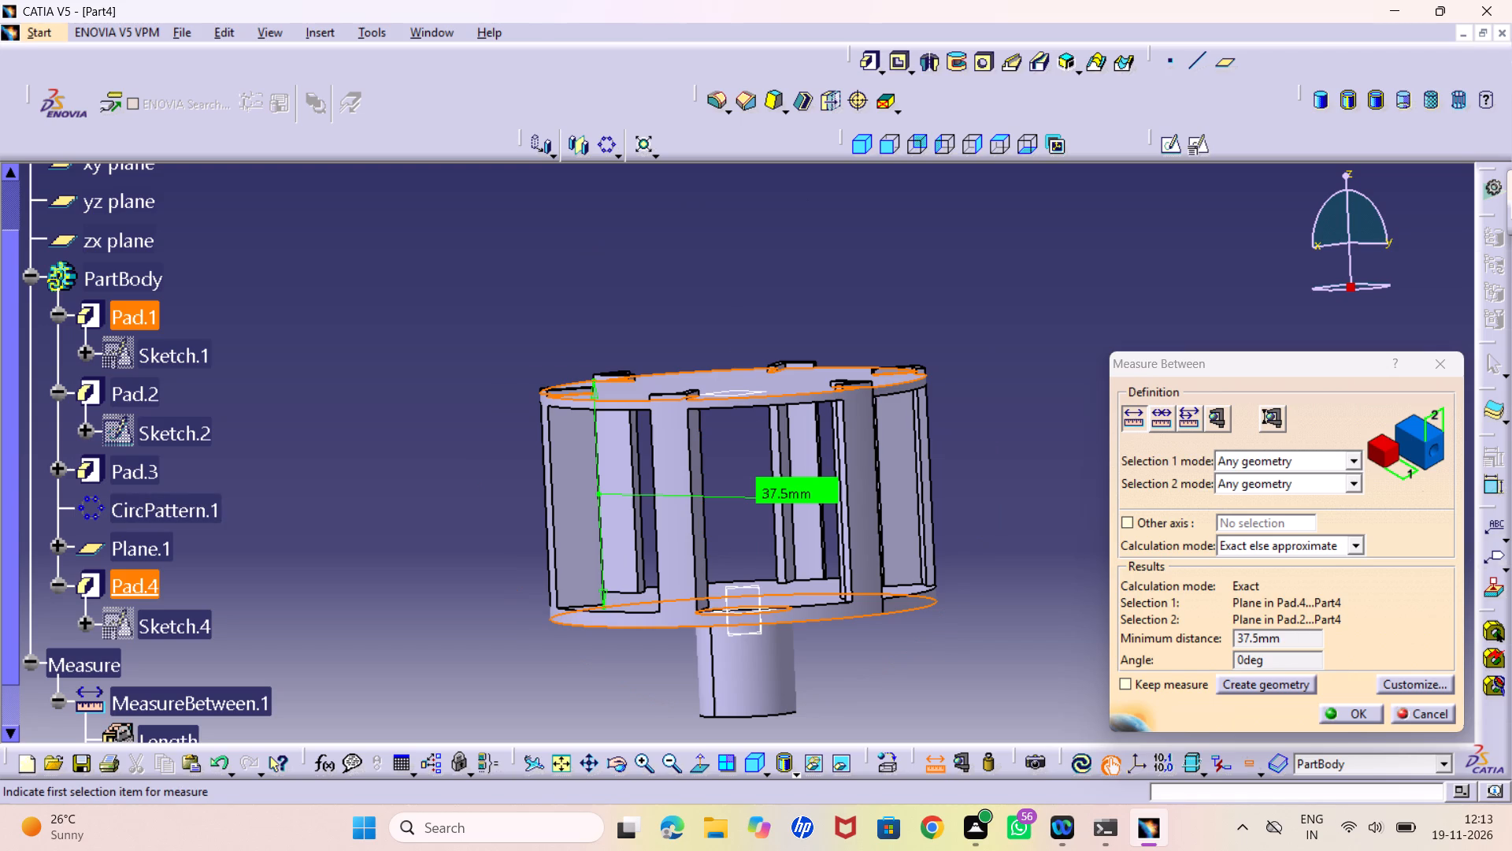
{"action": "left_click", "coordinate": [1444, 368]}
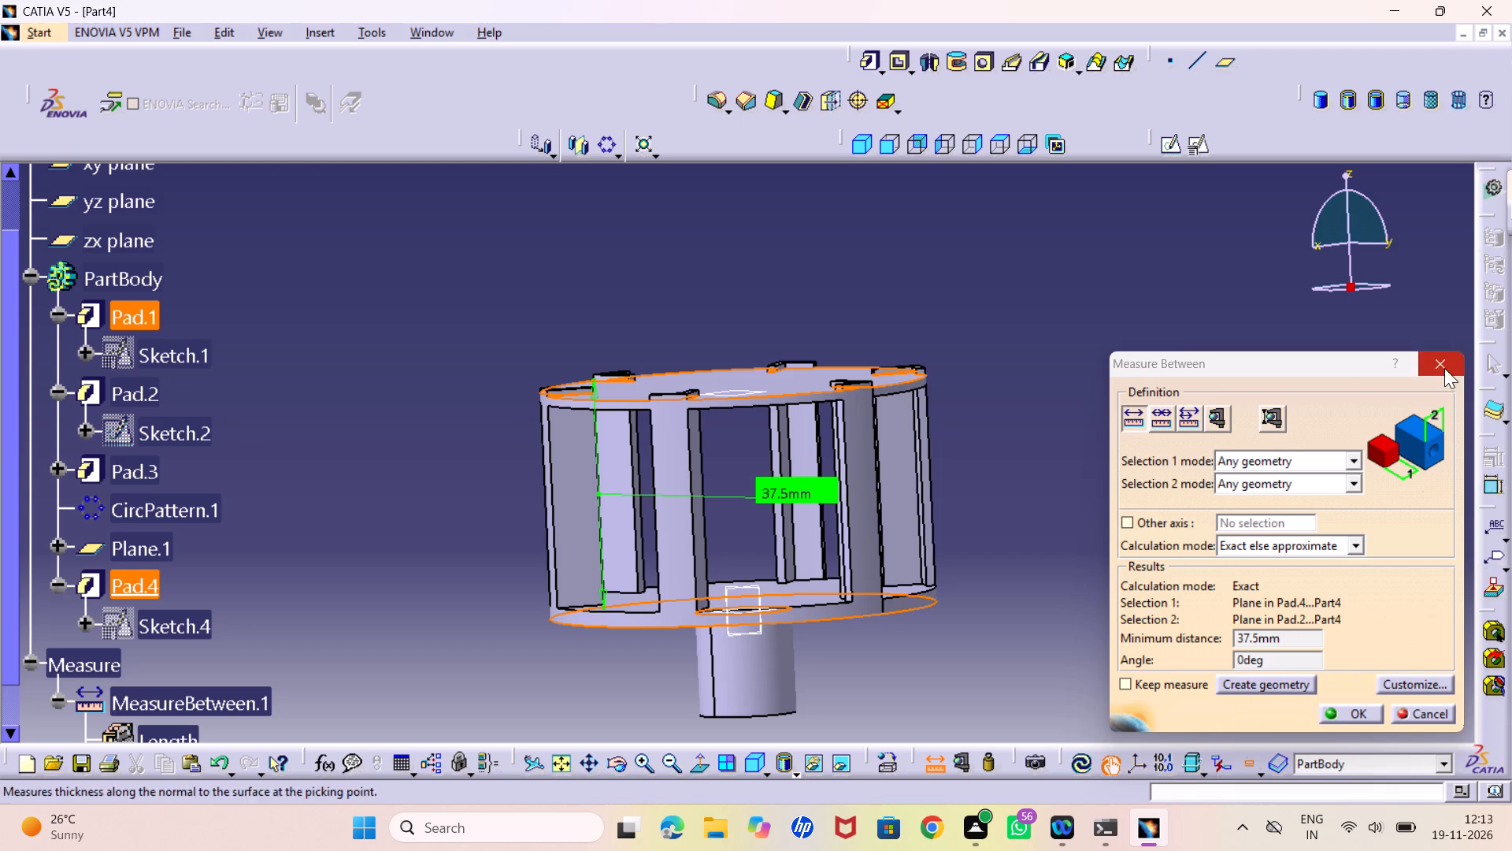
{"action": "left_click", "coordinate": [1065, 541]}
Review the pad definitions of the bottom disc, the top disc and the original L-shaped wall, leaving all three unedited.
{"action": "middle_click_drag", "start_coordinate": [940, 556], "coordinate": [910, 594]}
{"action": "right_click_drag", "start_coordinate": [940, 556], "coordinate": [910, 594]}
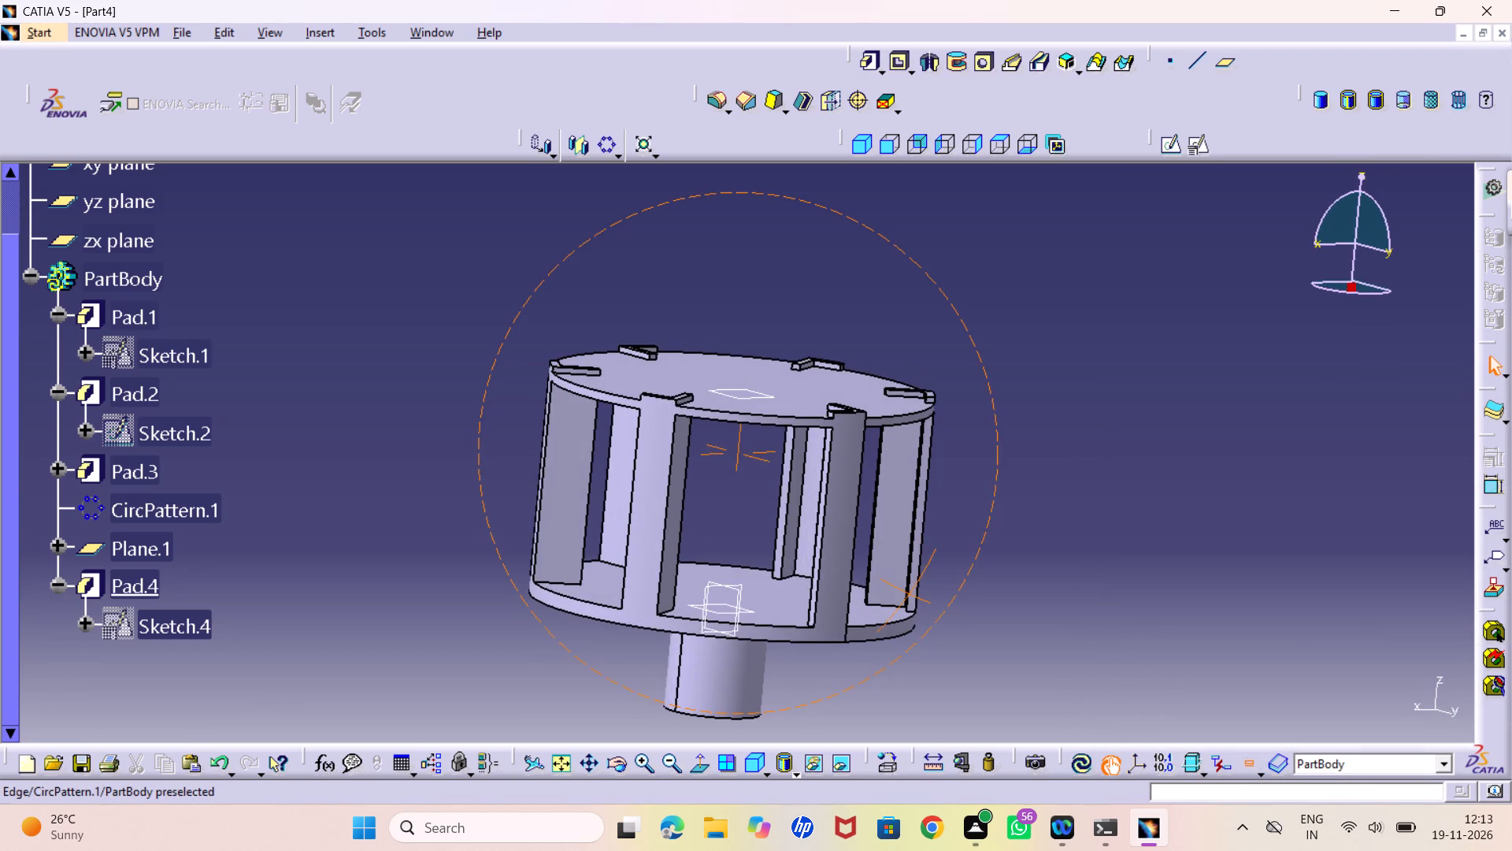
{"action": "double_click", "coordinate": [775, 606]}
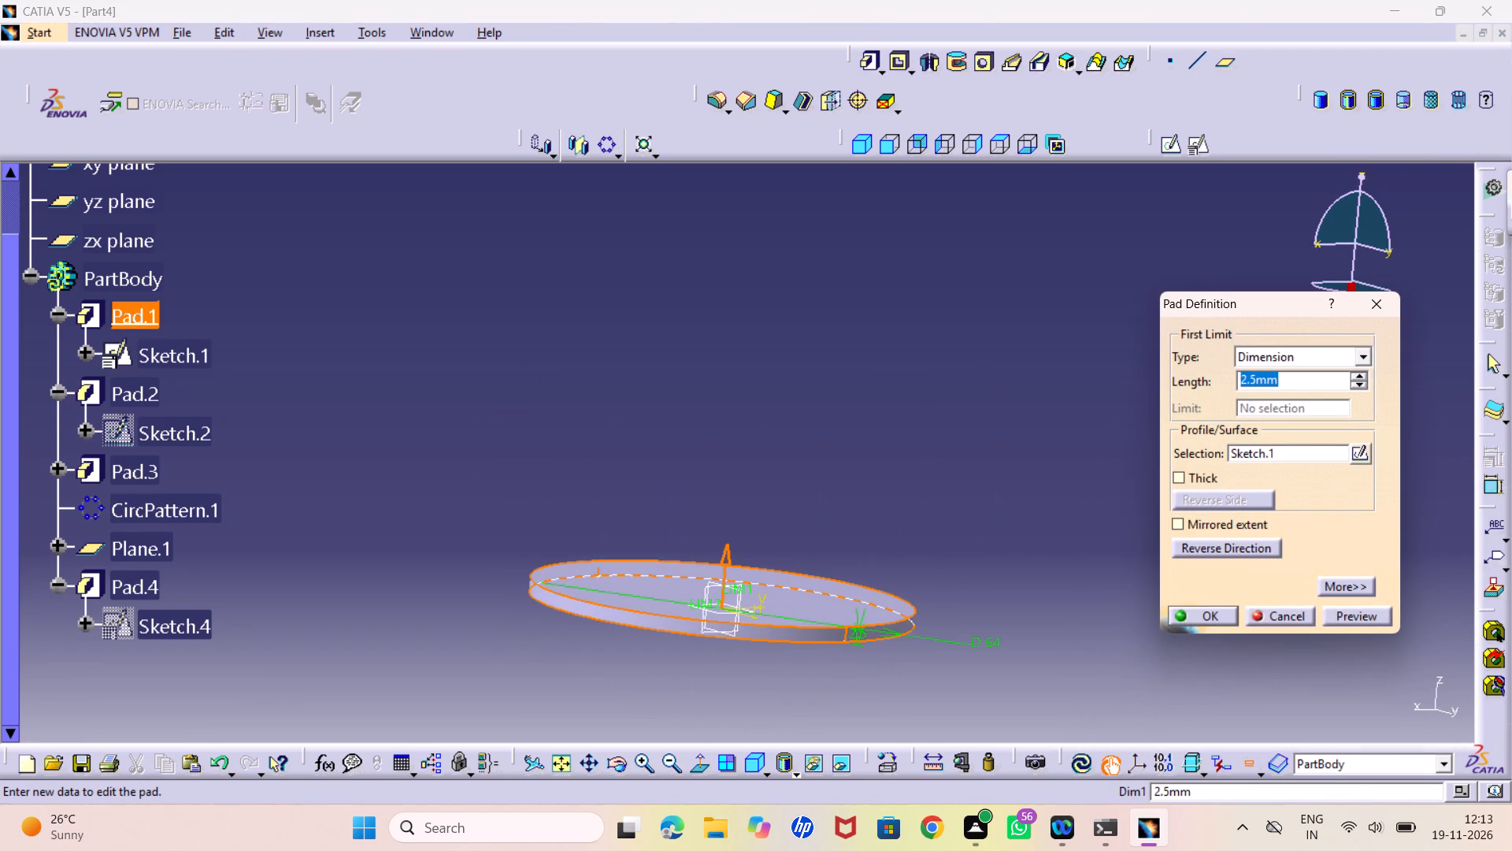
{"action": "left_click", "coordinate": [1378, 306]}
{"action": "double_click", "coordinate": [788, 389]}
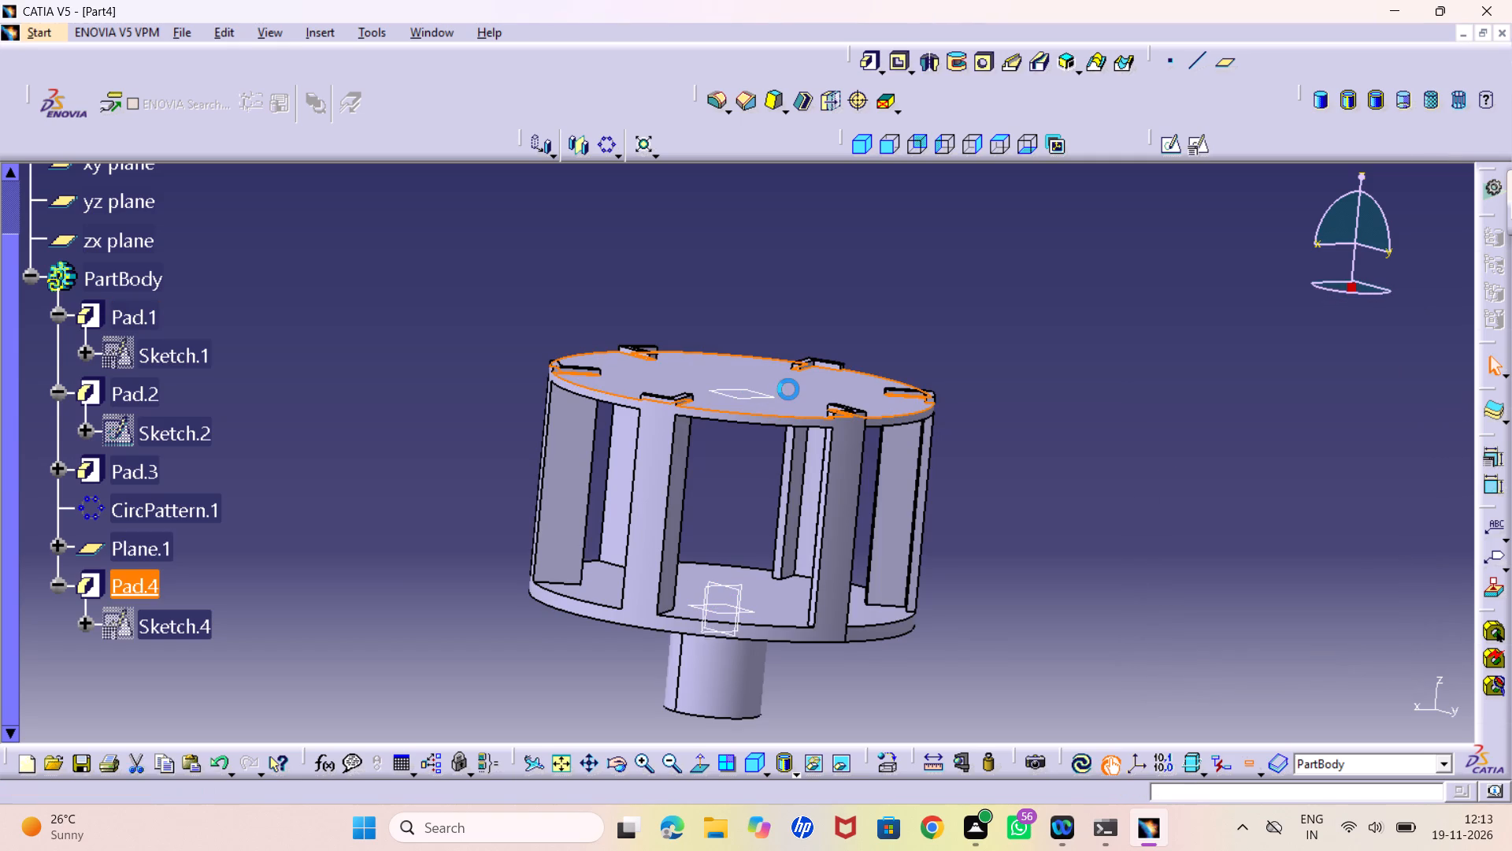
{"action": "left_click", "coordinate": [1041, 366]}
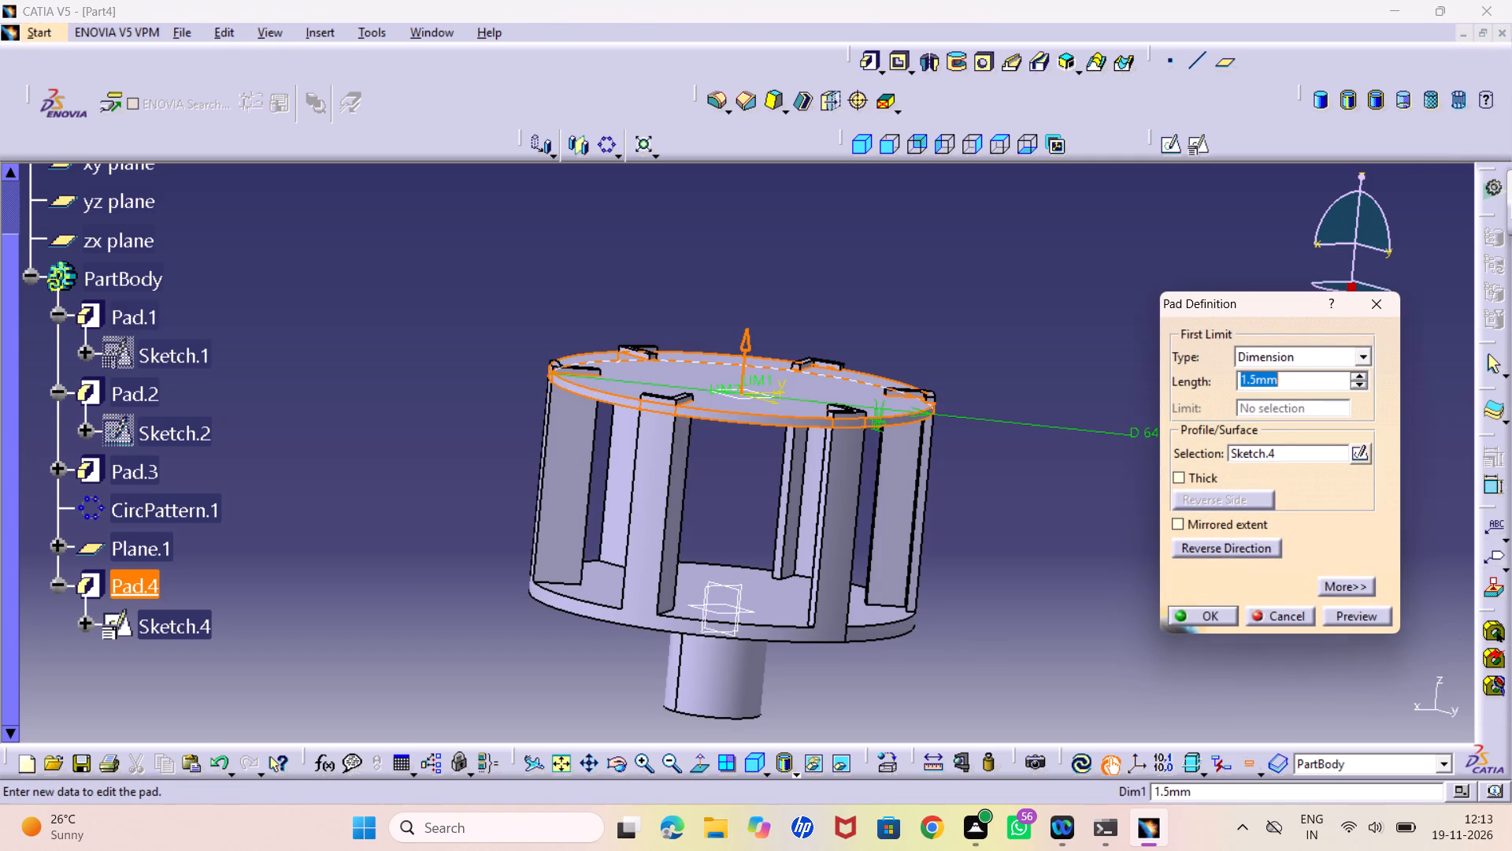
{"action": "left_click", "coordinate": [1379, 300]}
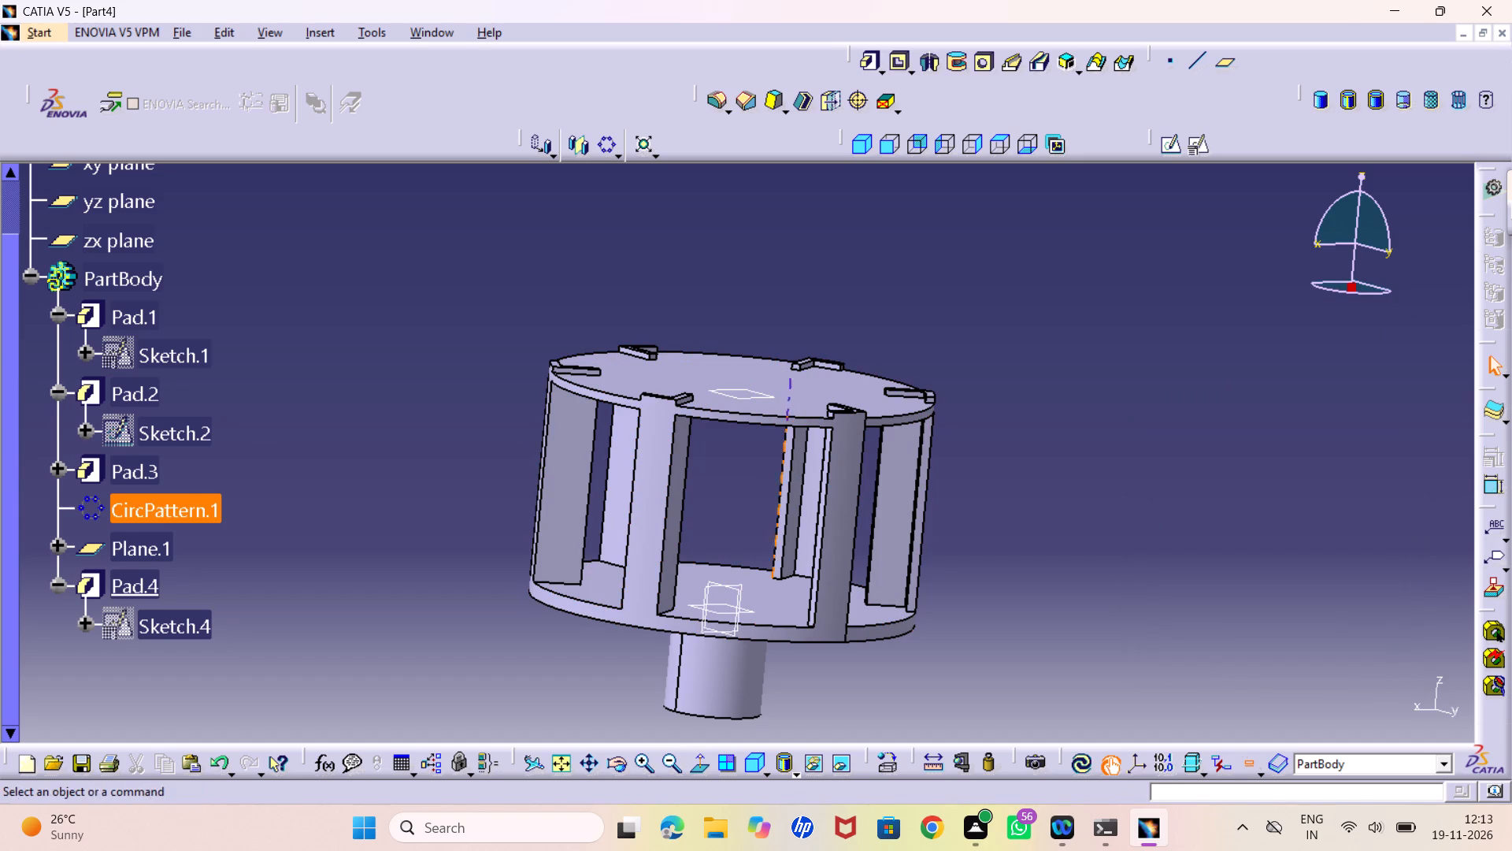
{"action": "double_click", "coordinate": [94, 466]}
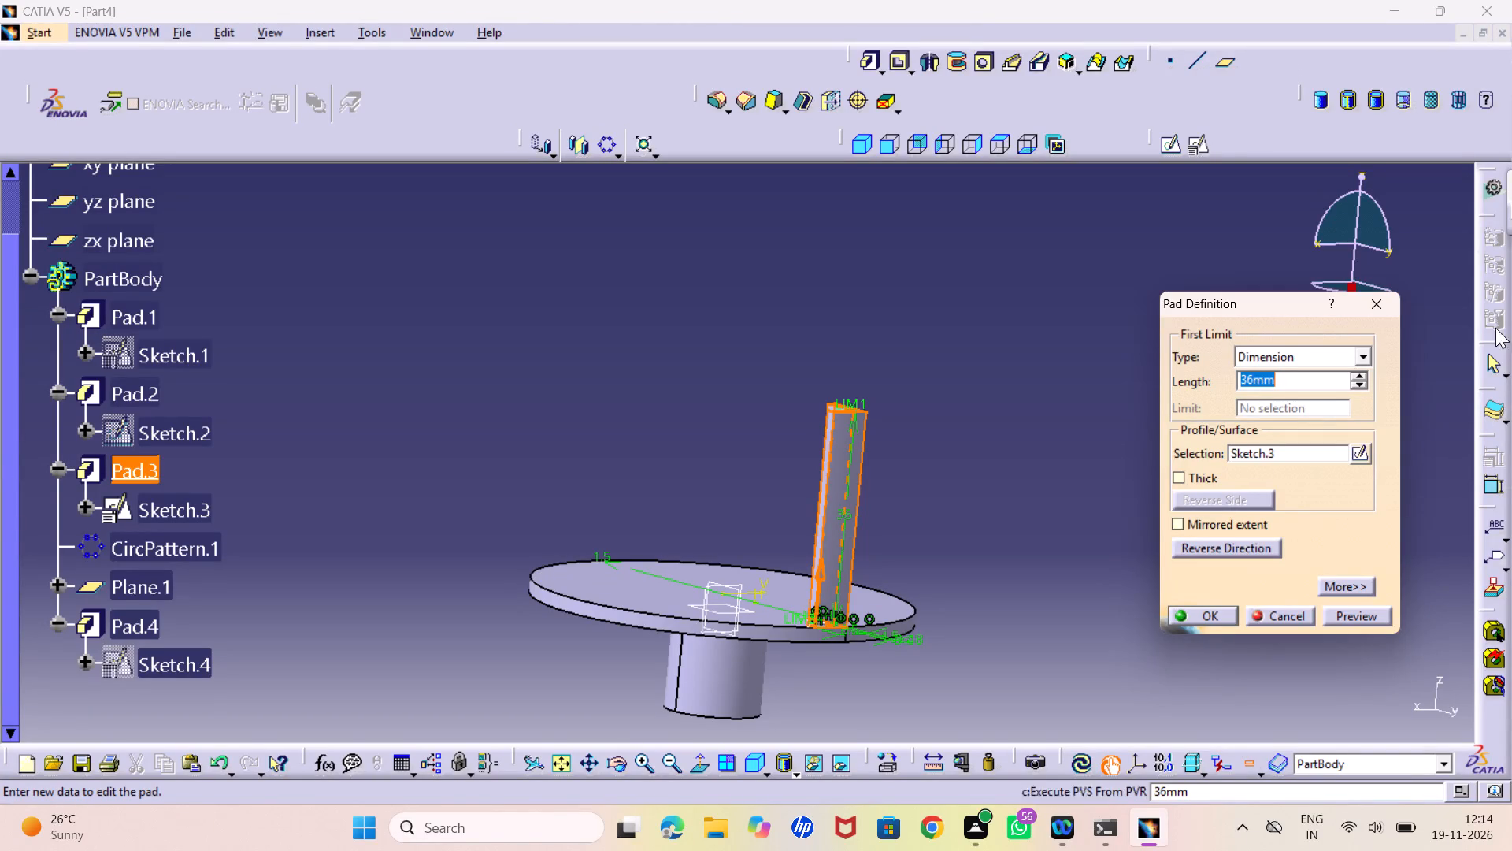
{"action": "left_click", "coordinate": [1395, 314]}
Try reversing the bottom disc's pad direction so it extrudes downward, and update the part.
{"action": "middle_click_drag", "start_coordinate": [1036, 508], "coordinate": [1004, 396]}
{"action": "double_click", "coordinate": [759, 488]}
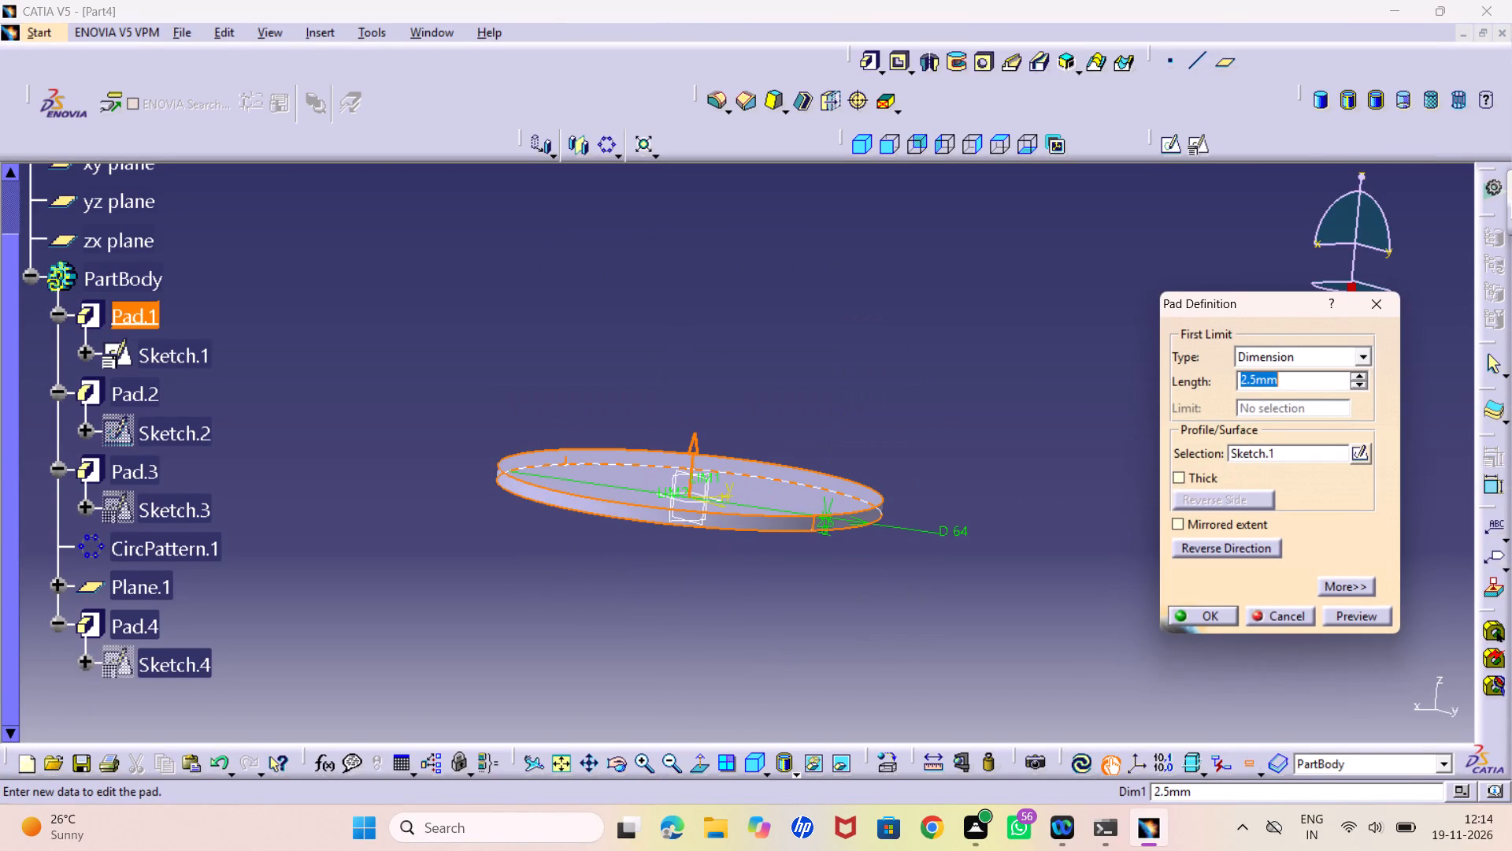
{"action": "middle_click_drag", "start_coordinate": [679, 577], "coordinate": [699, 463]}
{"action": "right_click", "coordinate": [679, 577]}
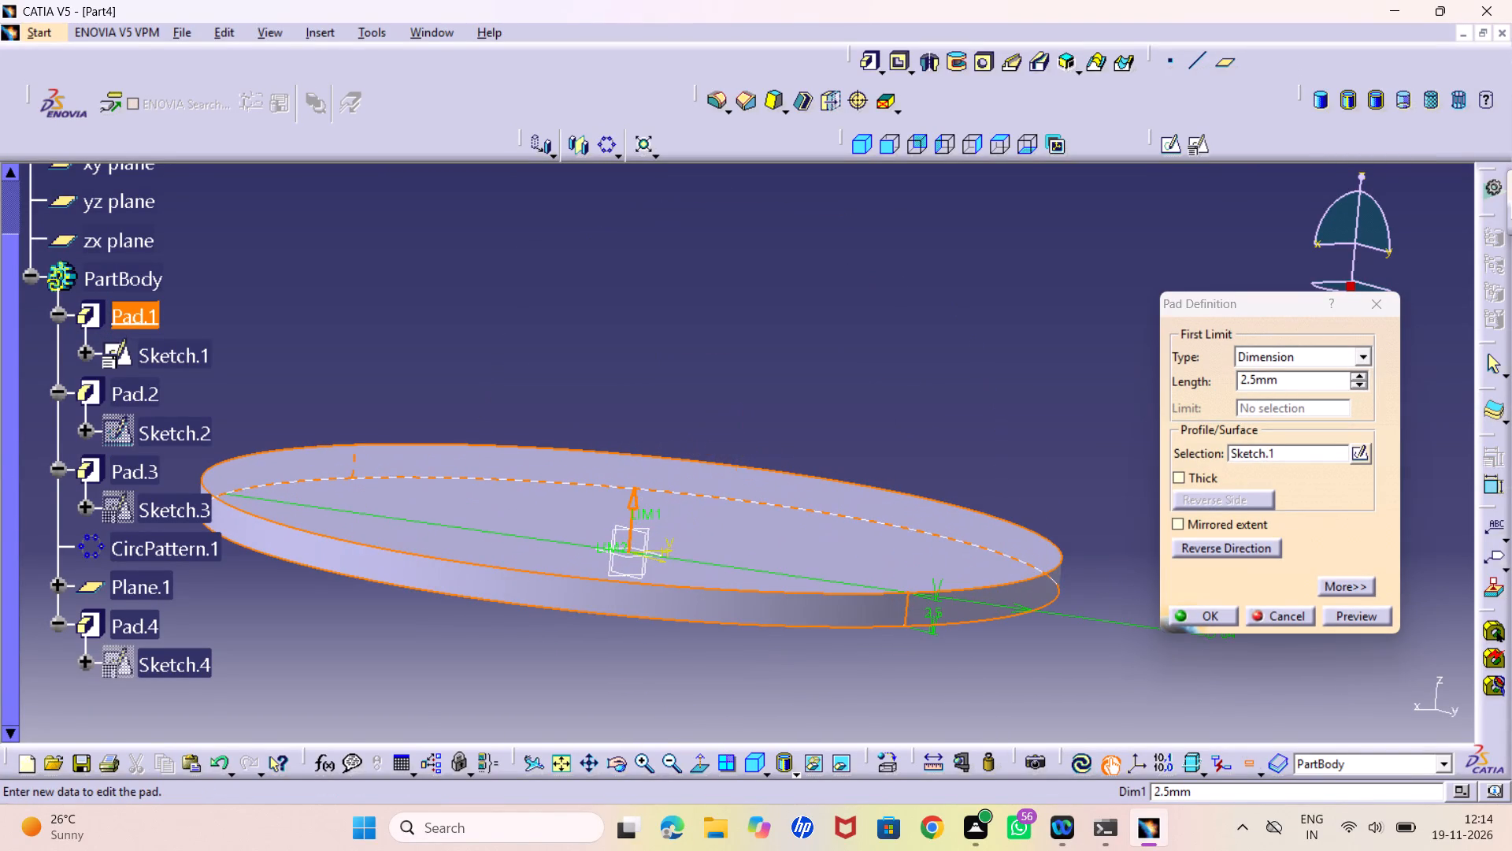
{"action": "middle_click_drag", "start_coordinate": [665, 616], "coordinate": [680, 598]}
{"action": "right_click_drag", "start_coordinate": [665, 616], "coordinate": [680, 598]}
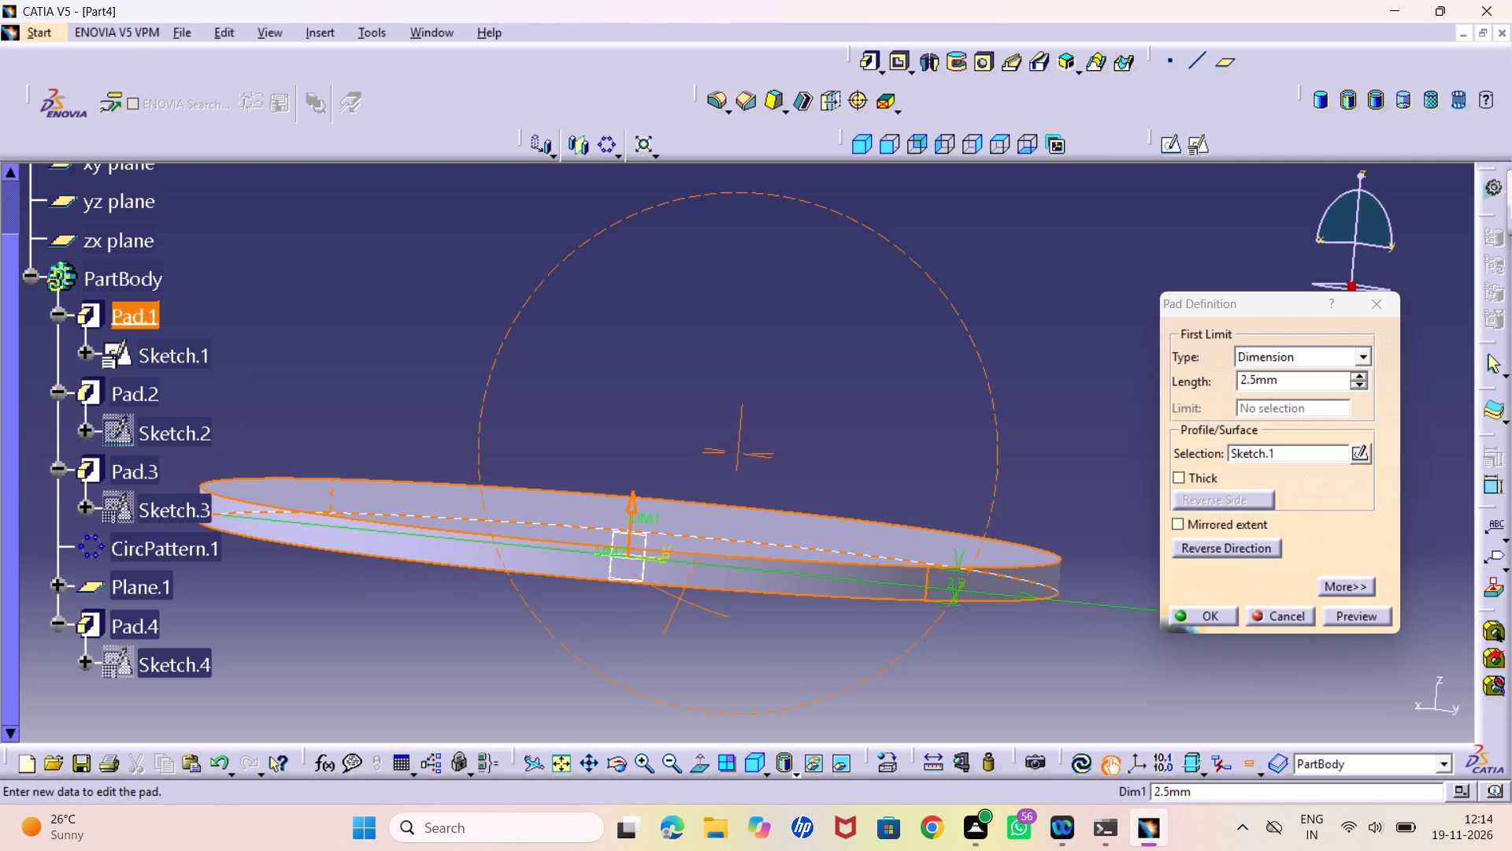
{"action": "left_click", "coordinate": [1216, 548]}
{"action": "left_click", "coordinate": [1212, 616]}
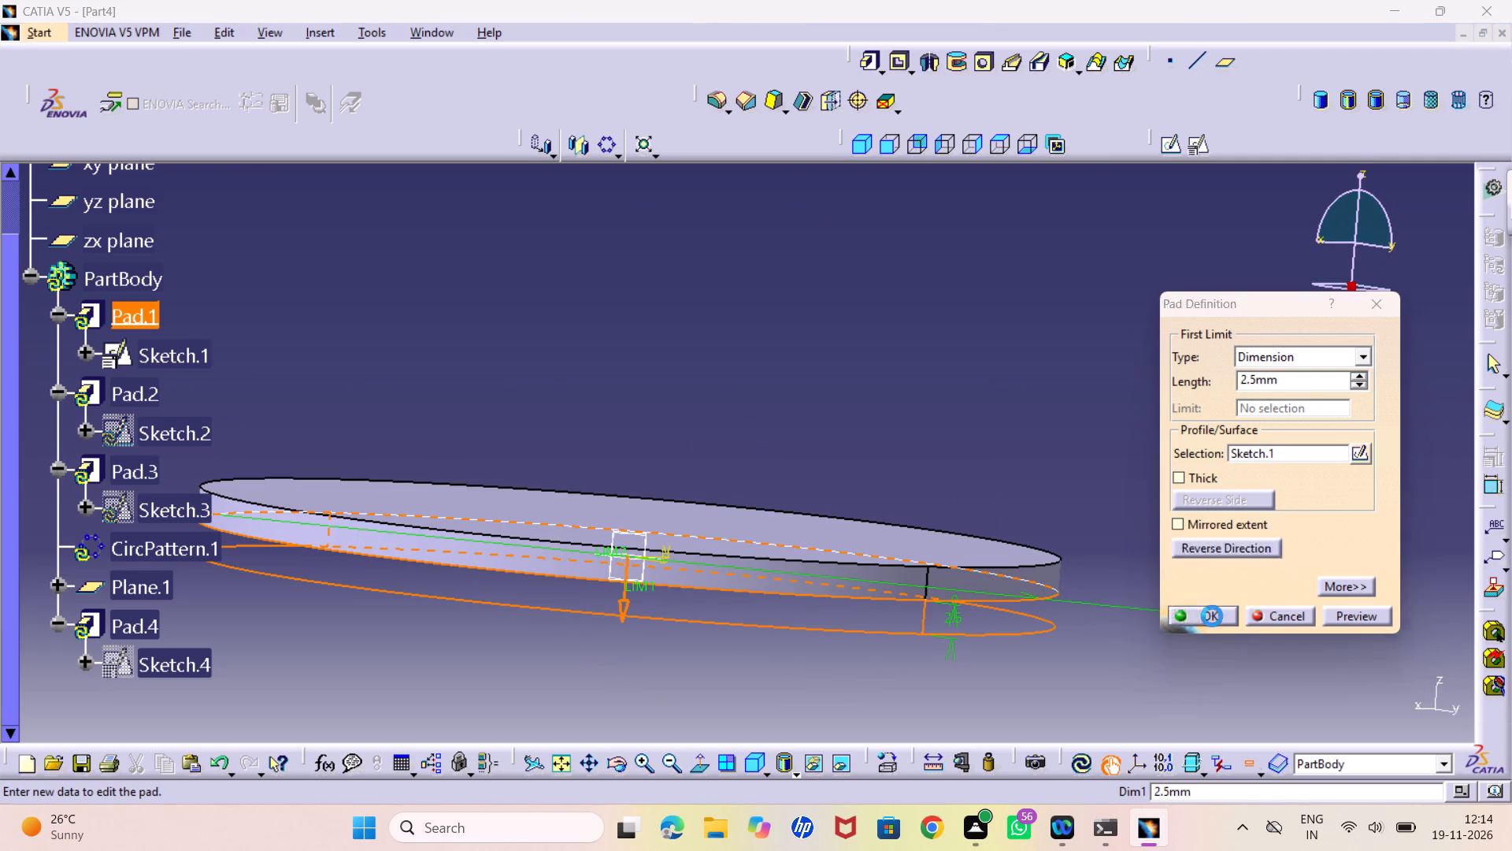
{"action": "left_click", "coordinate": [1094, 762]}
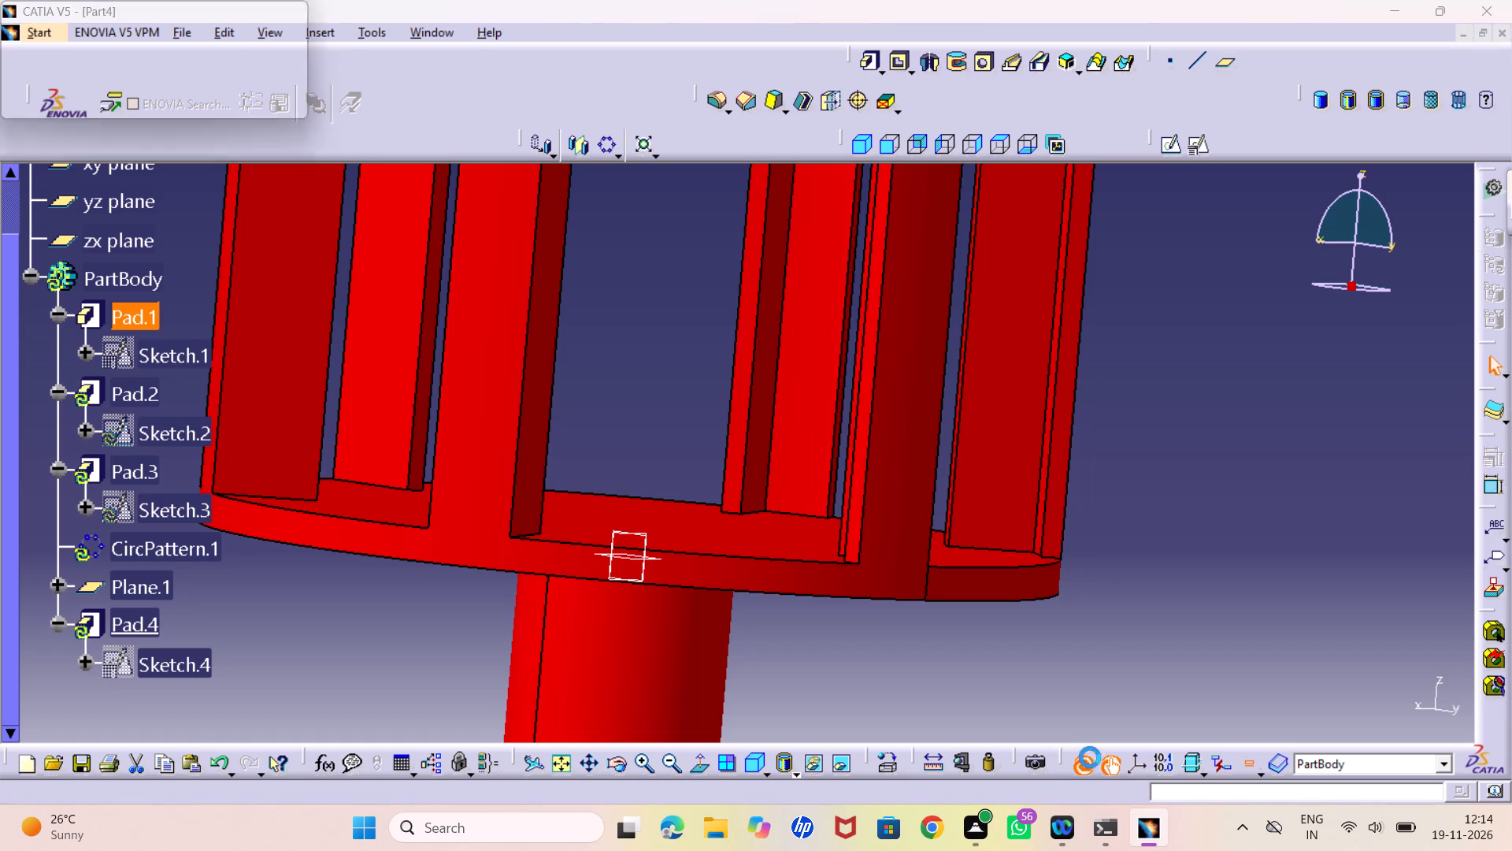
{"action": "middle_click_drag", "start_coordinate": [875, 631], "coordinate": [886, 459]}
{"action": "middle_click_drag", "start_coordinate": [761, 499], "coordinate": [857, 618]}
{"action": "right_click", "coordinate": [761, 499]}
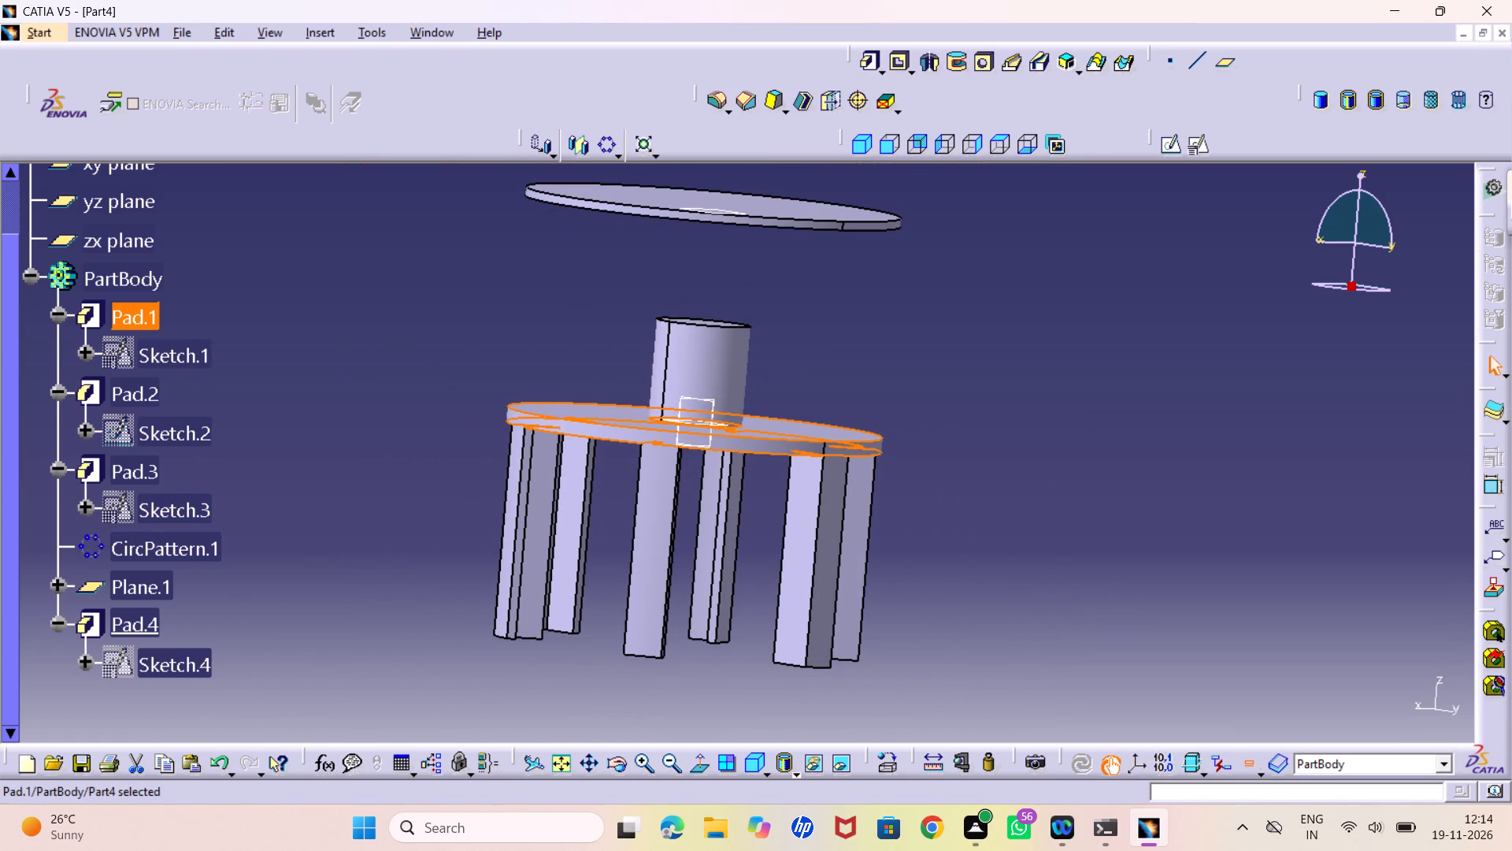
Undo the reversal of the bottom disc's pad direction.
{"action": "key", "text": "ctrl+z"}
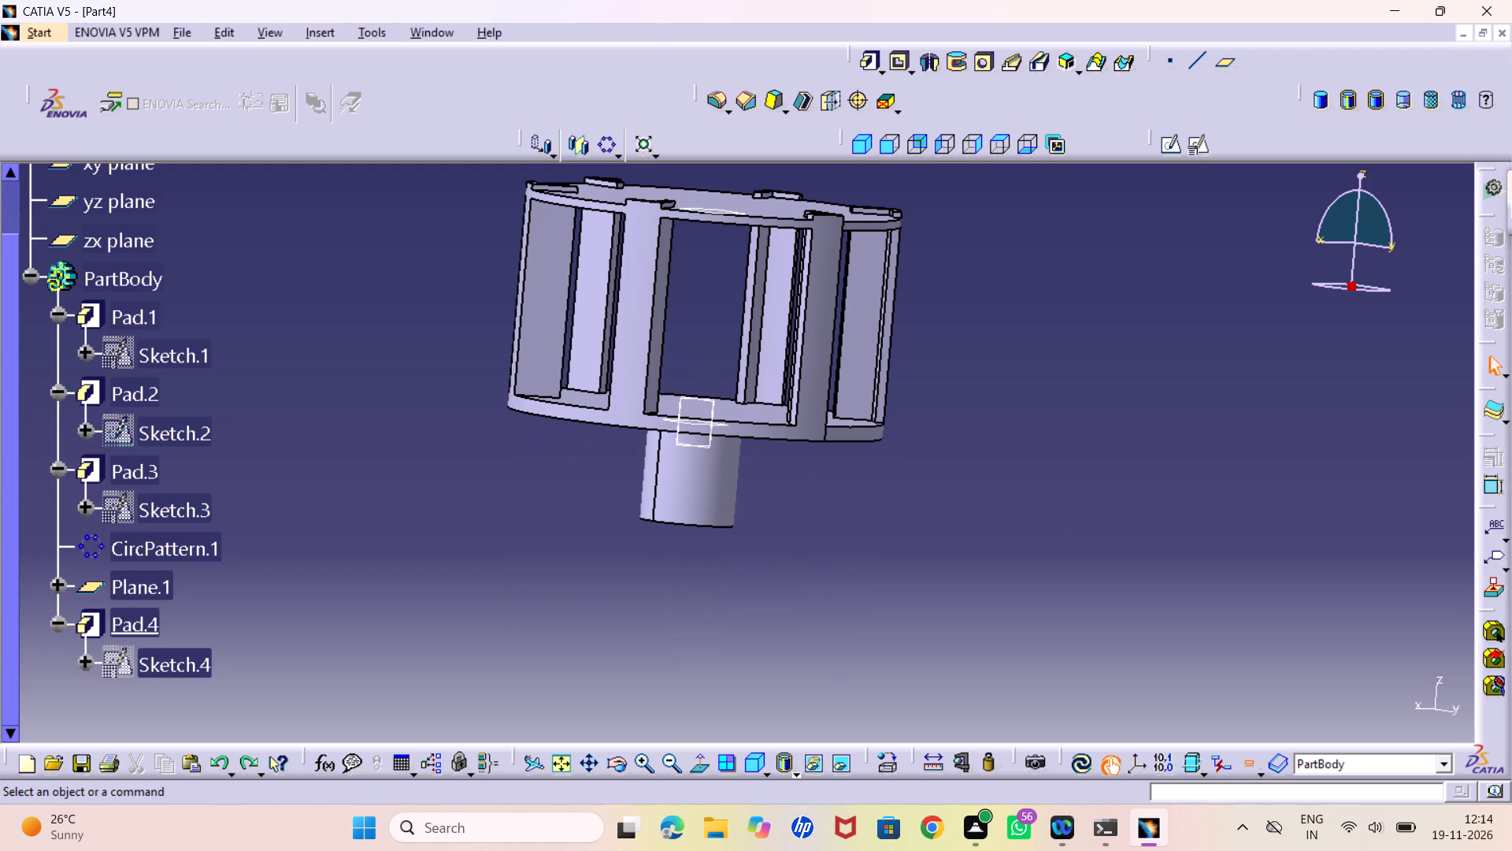
Examine the part in front view, comparing the wall ends with the top disc and the base.
{"action": "left_click", "coordinate": [900, 145]}
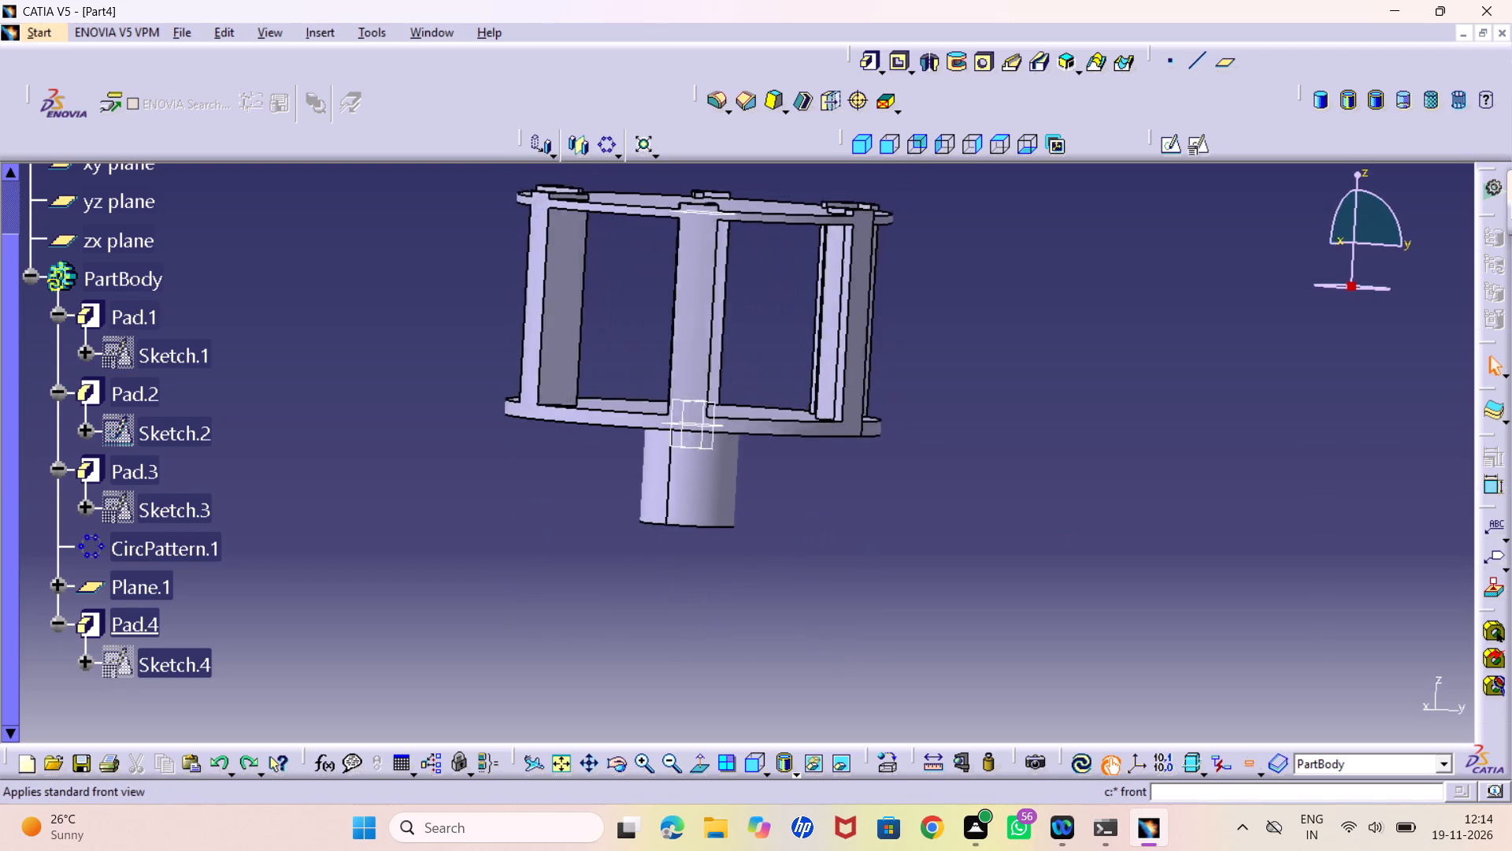
{"action": "middle_click_drag", "start_coordinate": [724, 596], "coordinate": [710, 469]}
{"action": "right_click", "coordinate": [724, 596]}
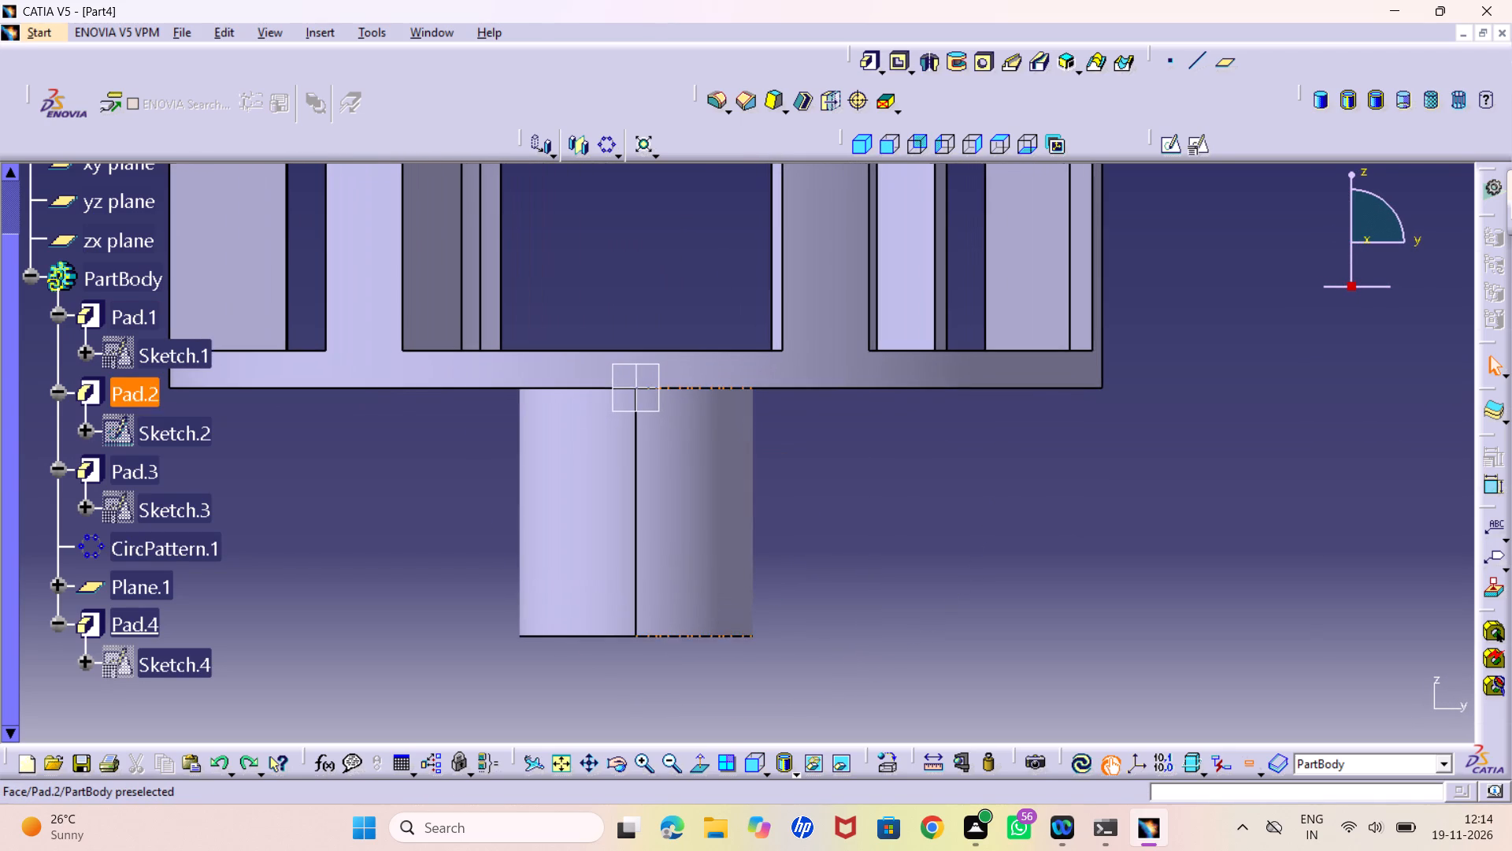
{"action": "middle_click_drag", "start_coordinate": [812, 465], "coordinate": [815, 490]}
{"action": "right_click", "coordinate": [812, 465]}
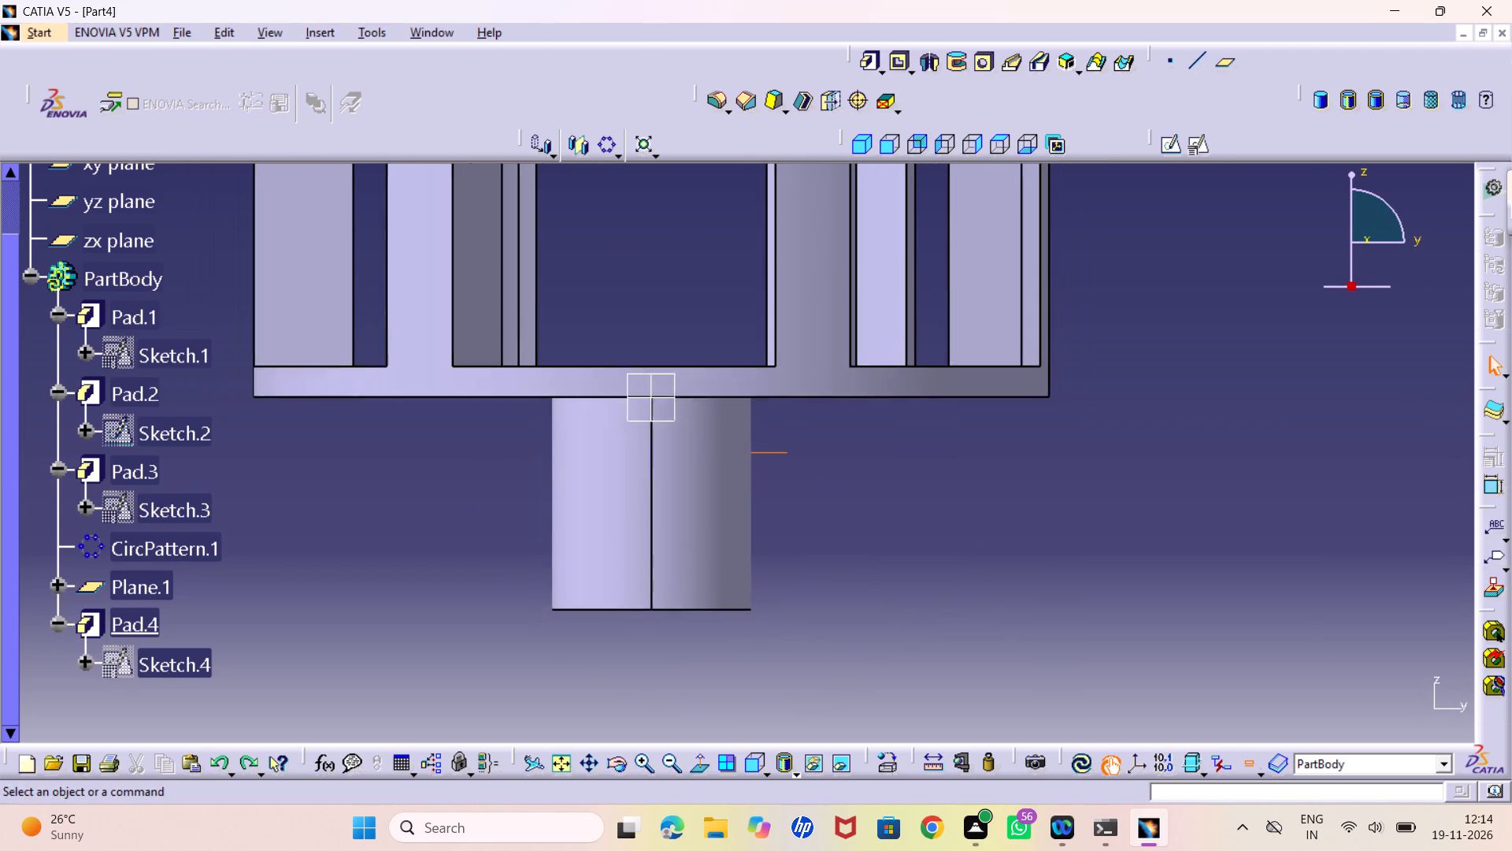
{"action": "middle_click_drag", "start_coordinate": [815, 490], "coordinate": [817, 499]}
{"action": "middle_click_drag", "start_coordinate": [810, 479], "coordinate": [818, 550]}
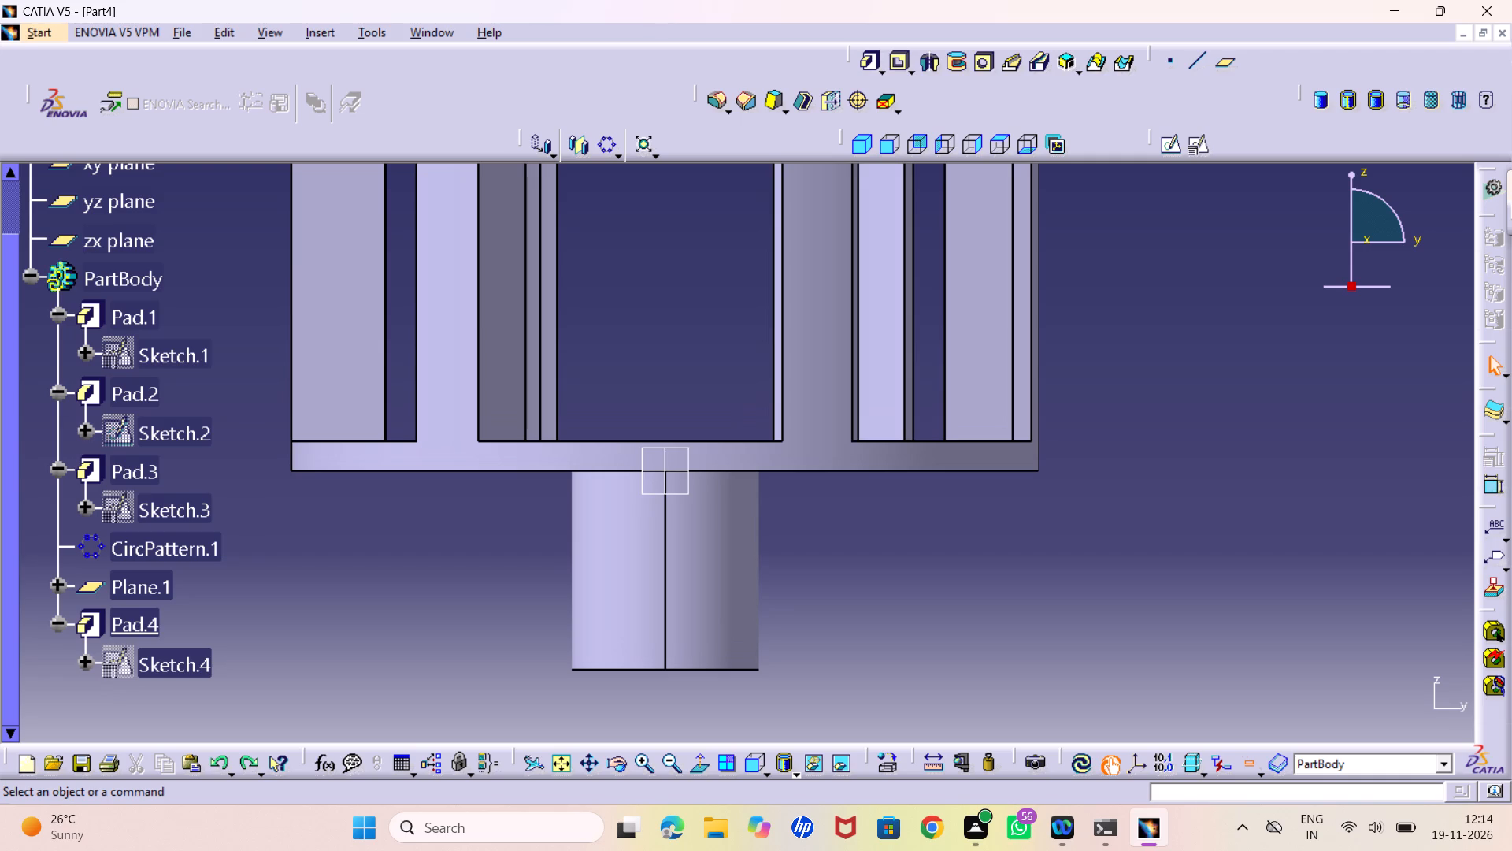
{"action": "middle_click_drag", "start_coordinate": [834, 500], "coordinate": [839, 520]}
{"action": "right_click", "coordinate": [834, 500]}
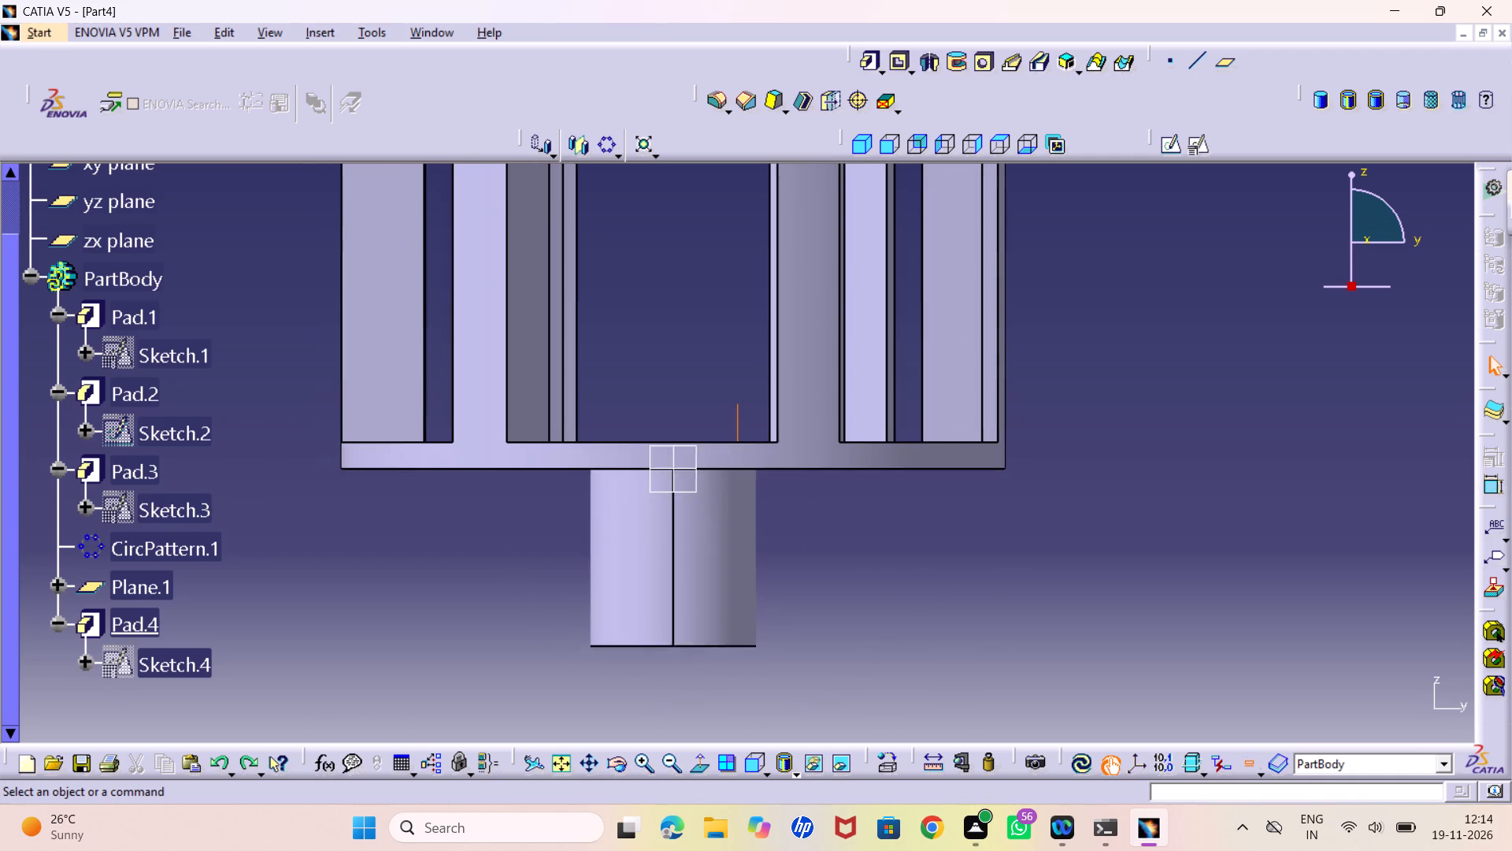
{"action": "middle_click_drag", "start_coordinate": [839, 520], "coordinate": [842, 525]}
{"action": "middle_click_drag", "start_coordinate": [839, 509], "coordinate": [847, 589]}
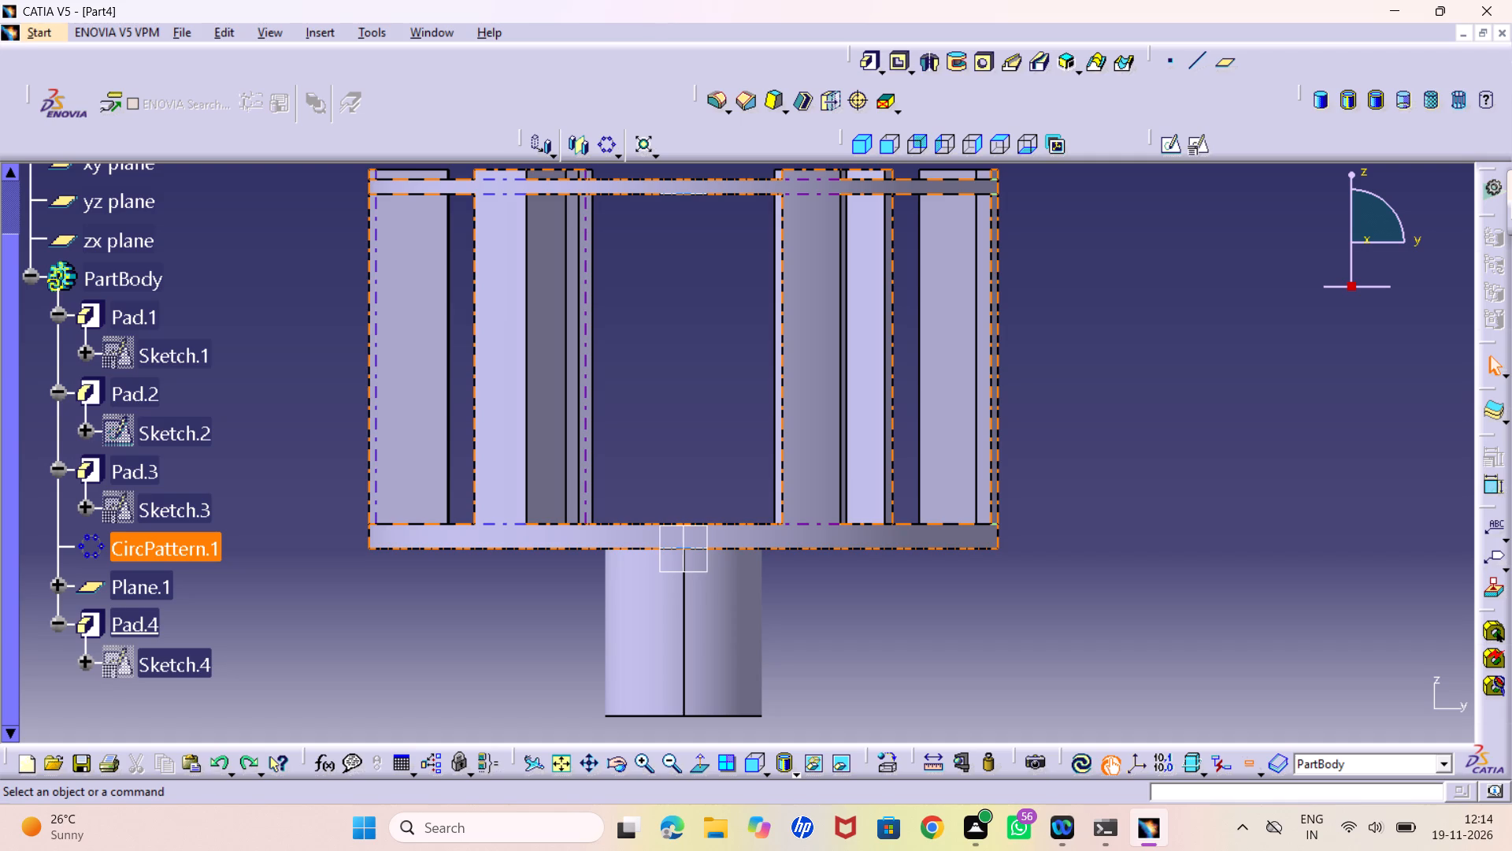
{"action": "left_click", "coordinate": [802, 362]}
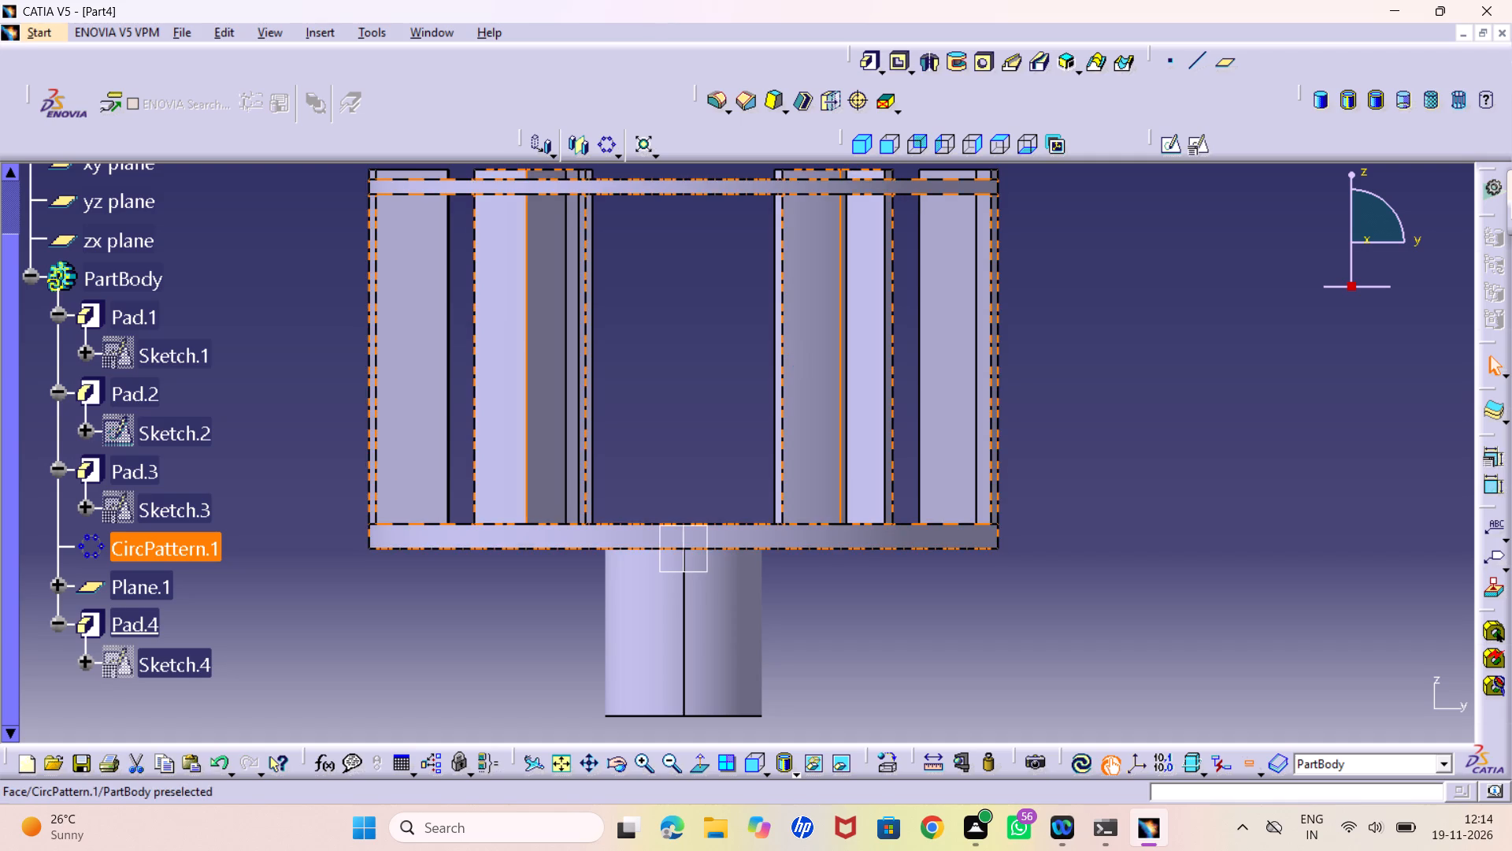
{"action": "left_click", "coordinate": [1176, 377]}
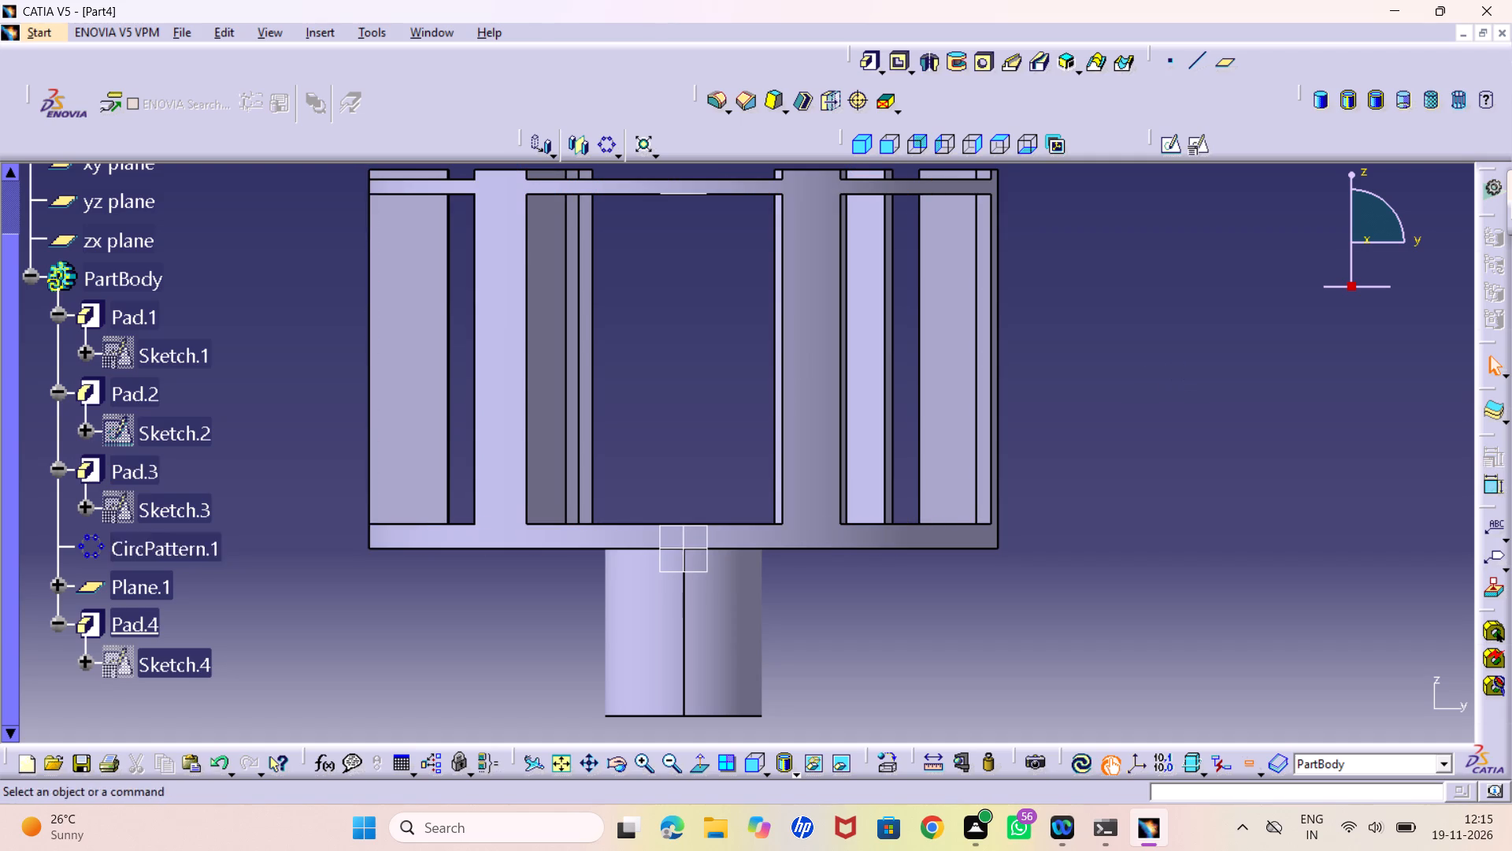
Review the original L-shaped wall's pad definition against the bottom disc, leaving it unedited.
{"action": "double_click", "coordinate": [150, 465]}
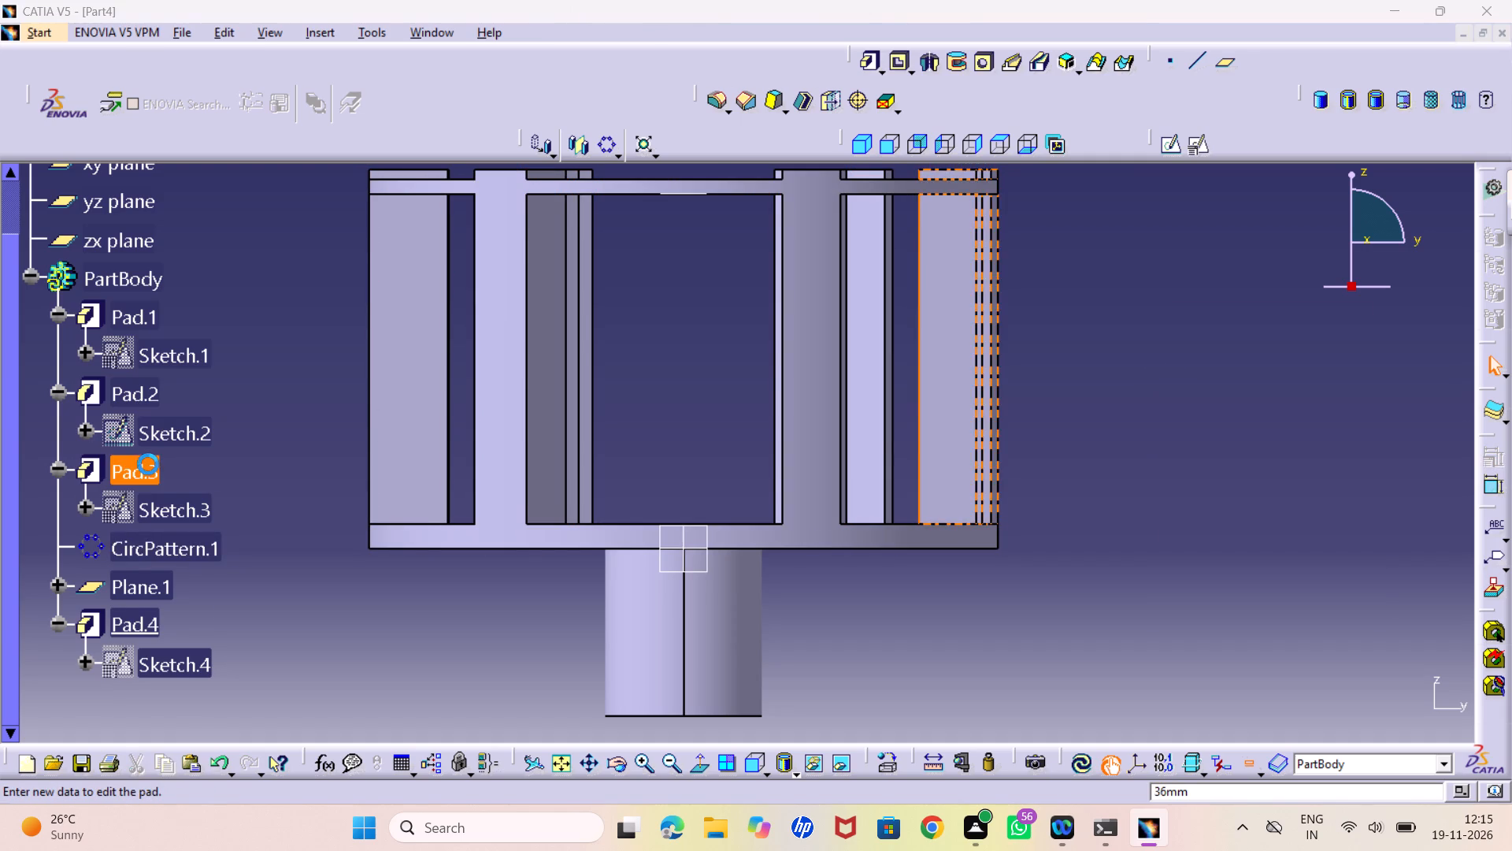
{"action": "middle_click_drag", "start_coordinate": [745, 393], "coordinate": [759, 436]}
{"action": "right_click", "coordinate": [745, 393]}
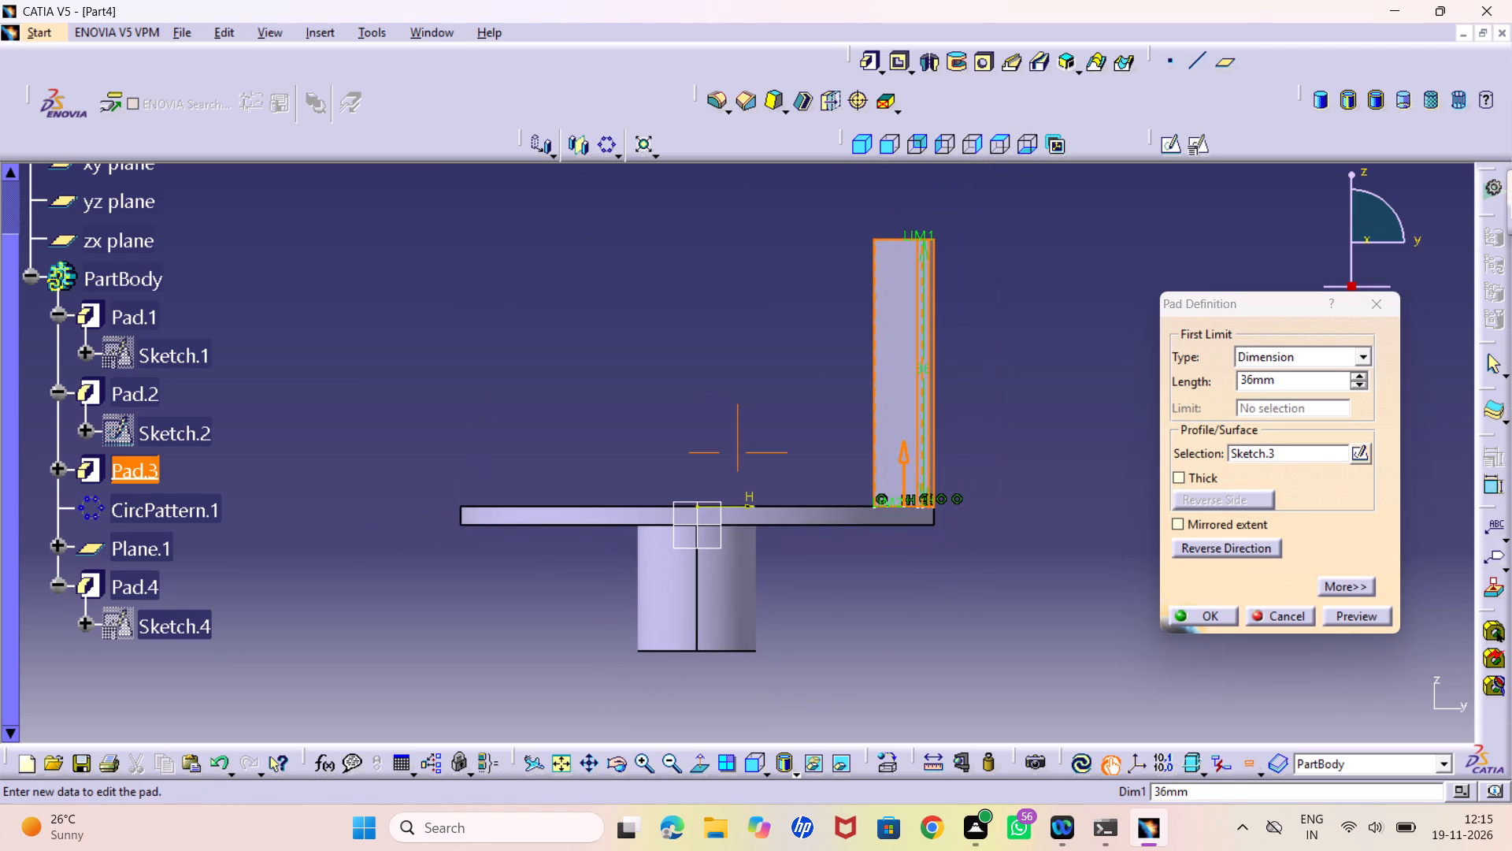
{"action": "middle_click_drag", "start_coordinate": [762, 368], "coordinate": [766, 390]}
{"action": "right_click", "coordinate": [762, 368]}
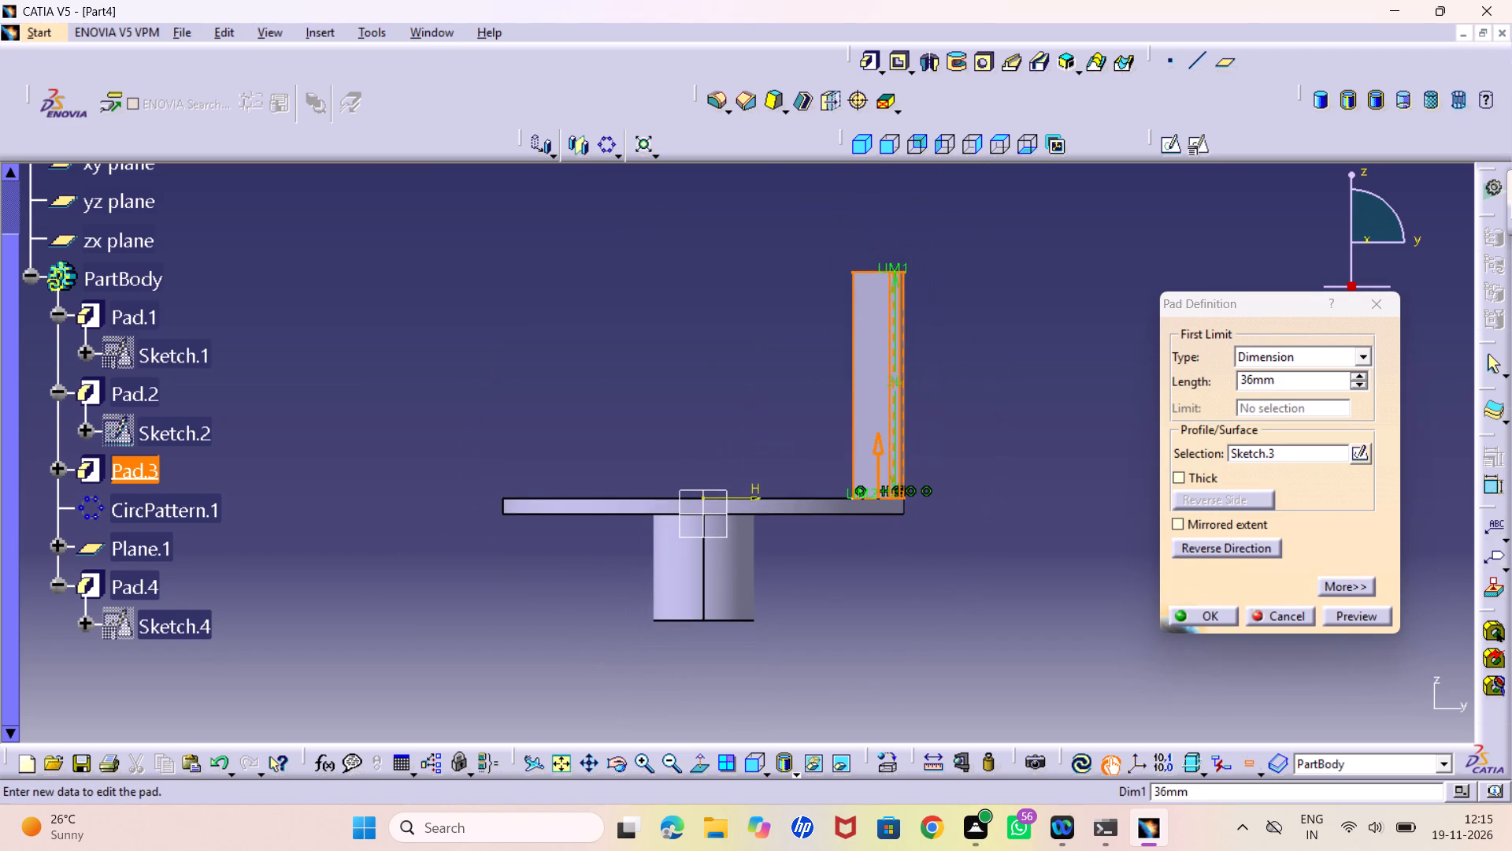
{"action": "middle_click_drag", "start_coordinate": [761, 384], "coordinate": [759, 417]}
{"action": "right_click_drag", "start_coordinate": [762, 388], "coordinate": [759, 417]}
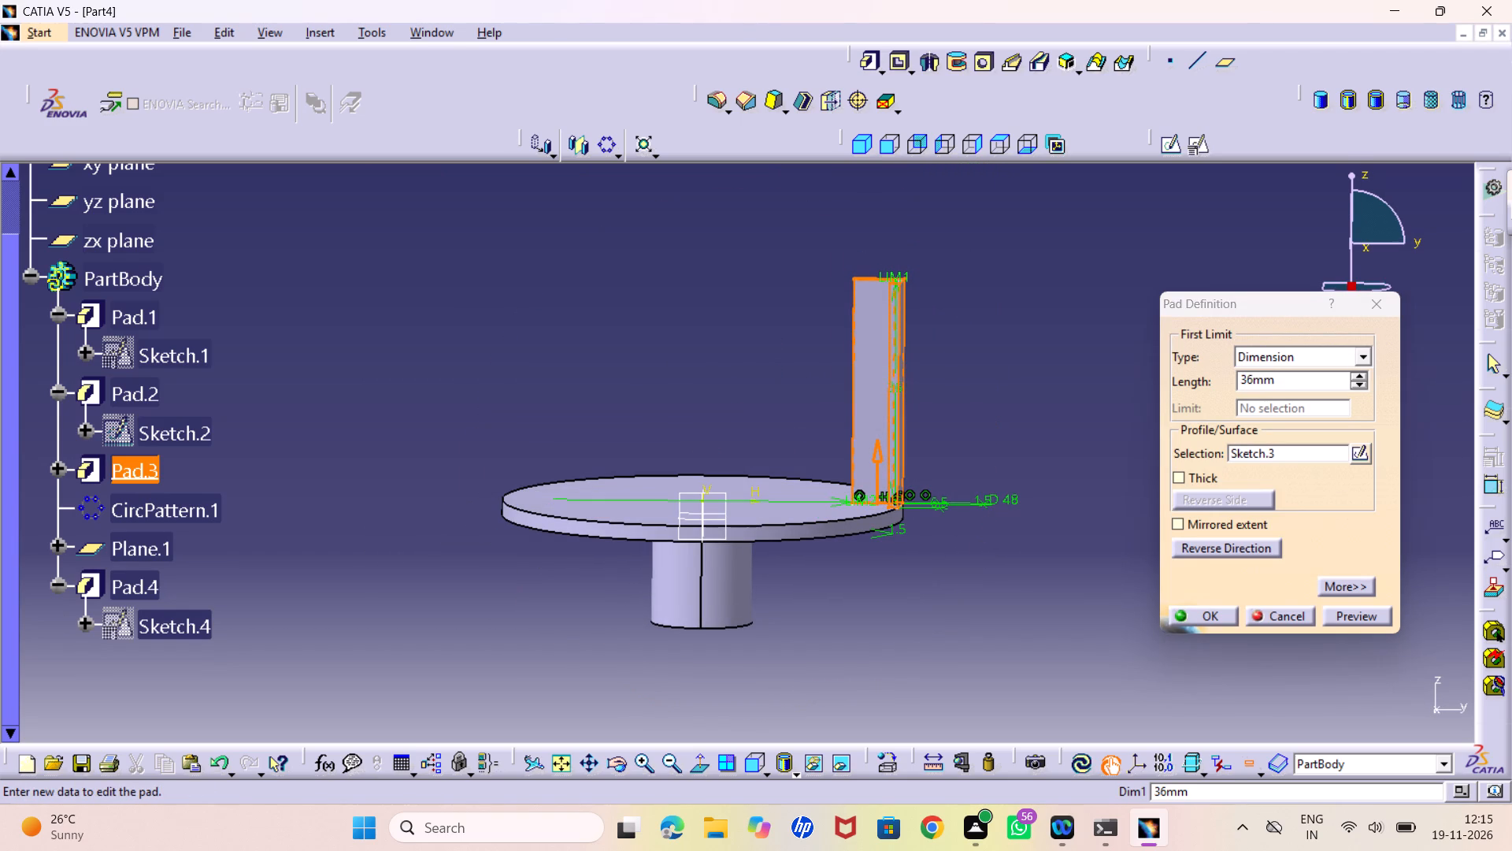
{"action": "left_click", "coordinate": [1380, 310]}
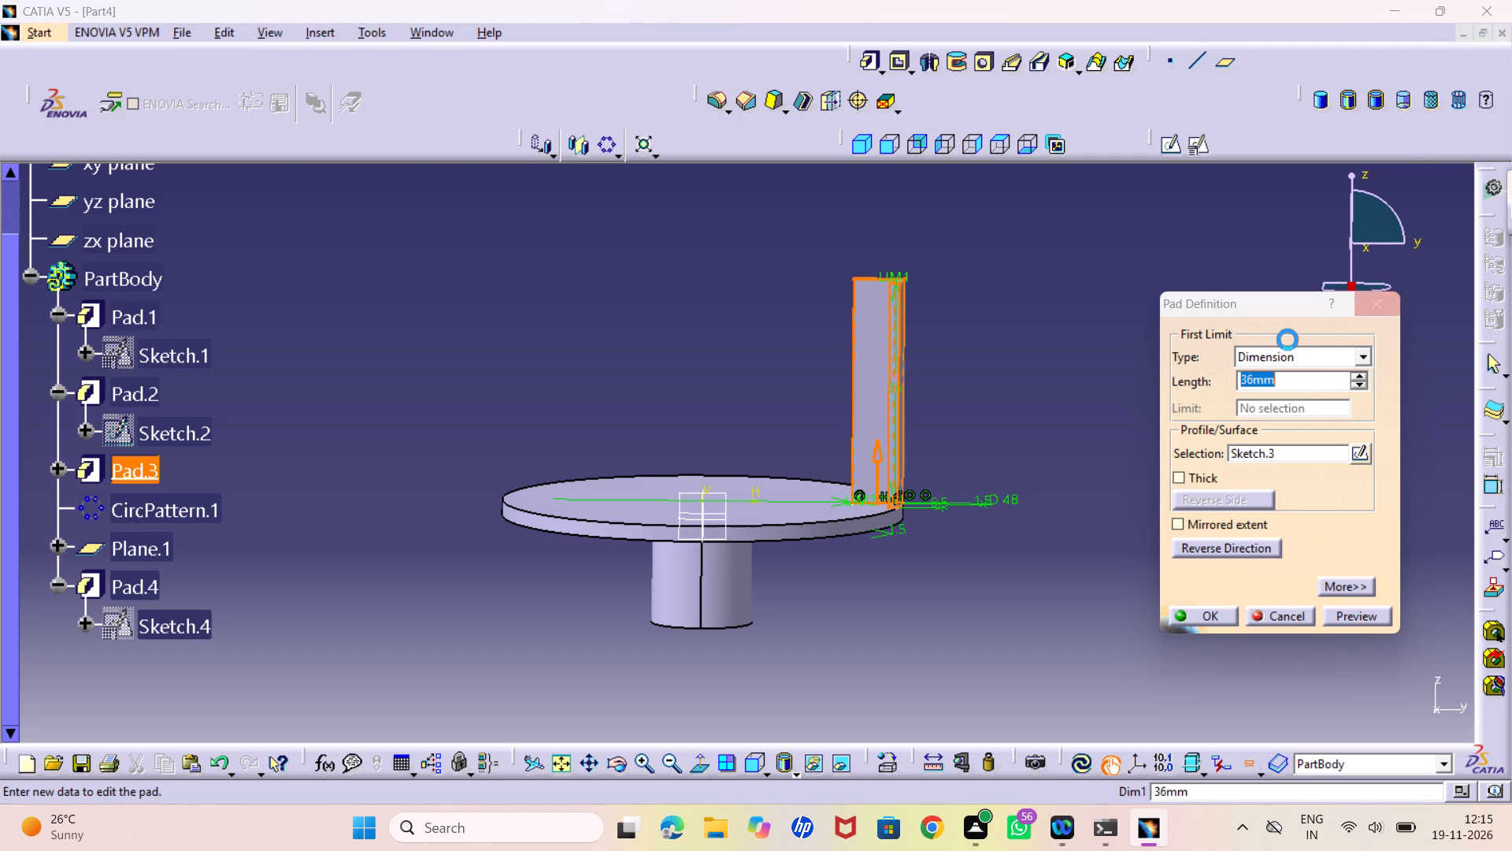
{"action": "left_click", "coordinate": [1031, 396]}
Set the top disc's offset plane to 37.5 mm from the xy plane and update the part.
{"action": "double_click", "coordinate": [718, 295]}
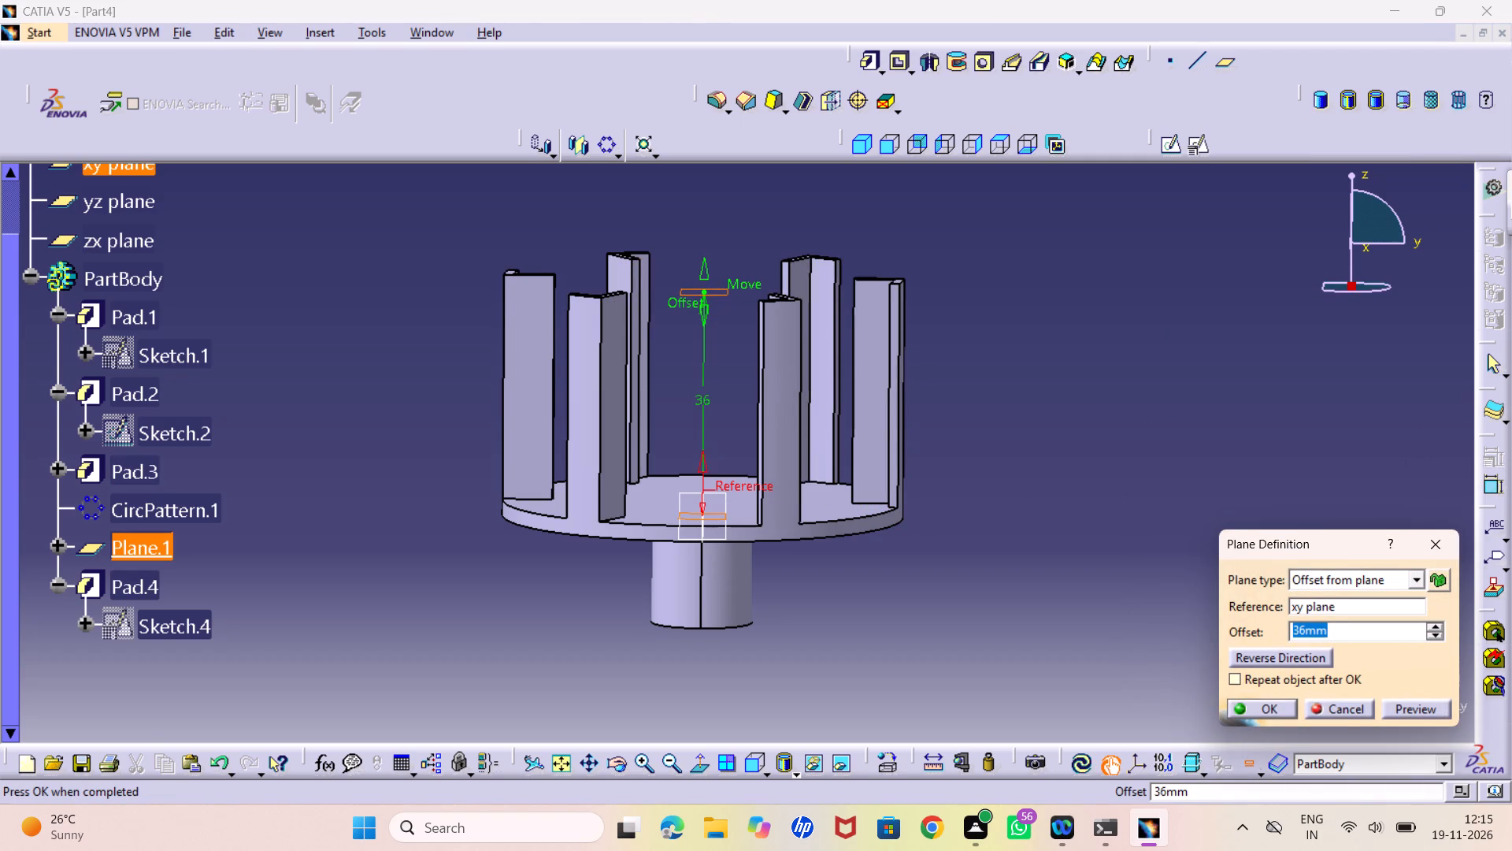
{"action": "middle_click_drag", "start_coordinate": [724, 325], "coordinate": [719, 262]}
{"action": "right_click", "coordinate": [724, 325]}
{"action": "left_click", "coordinate": [912, 143]}
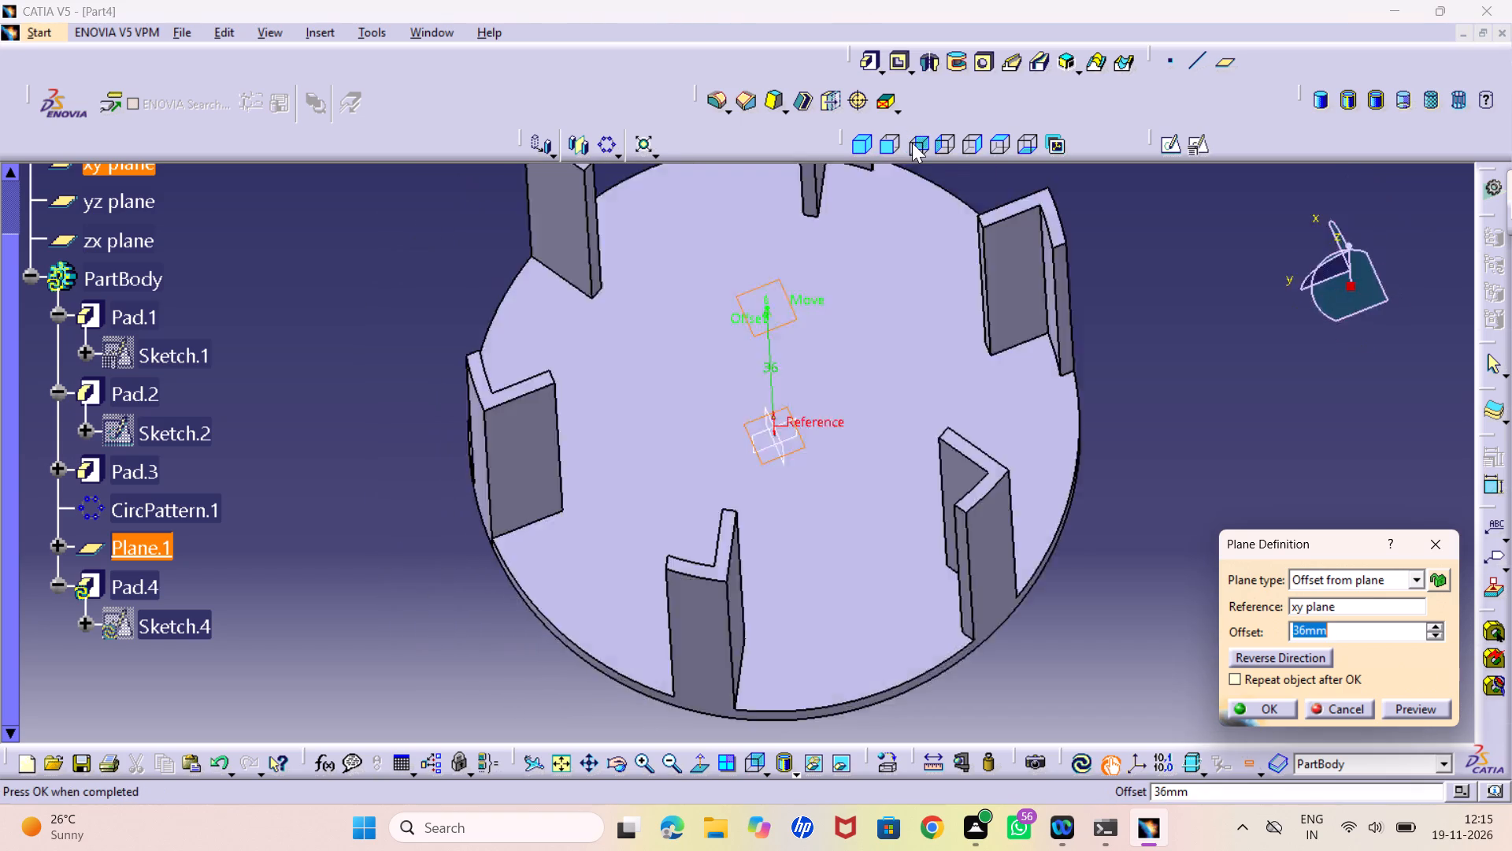
{"action": "middle_click_drag", "start_coordinate": [827, 242], "coordinate": [821, 221]}
{"action": "right_click", "coordinate": [827, 242]}
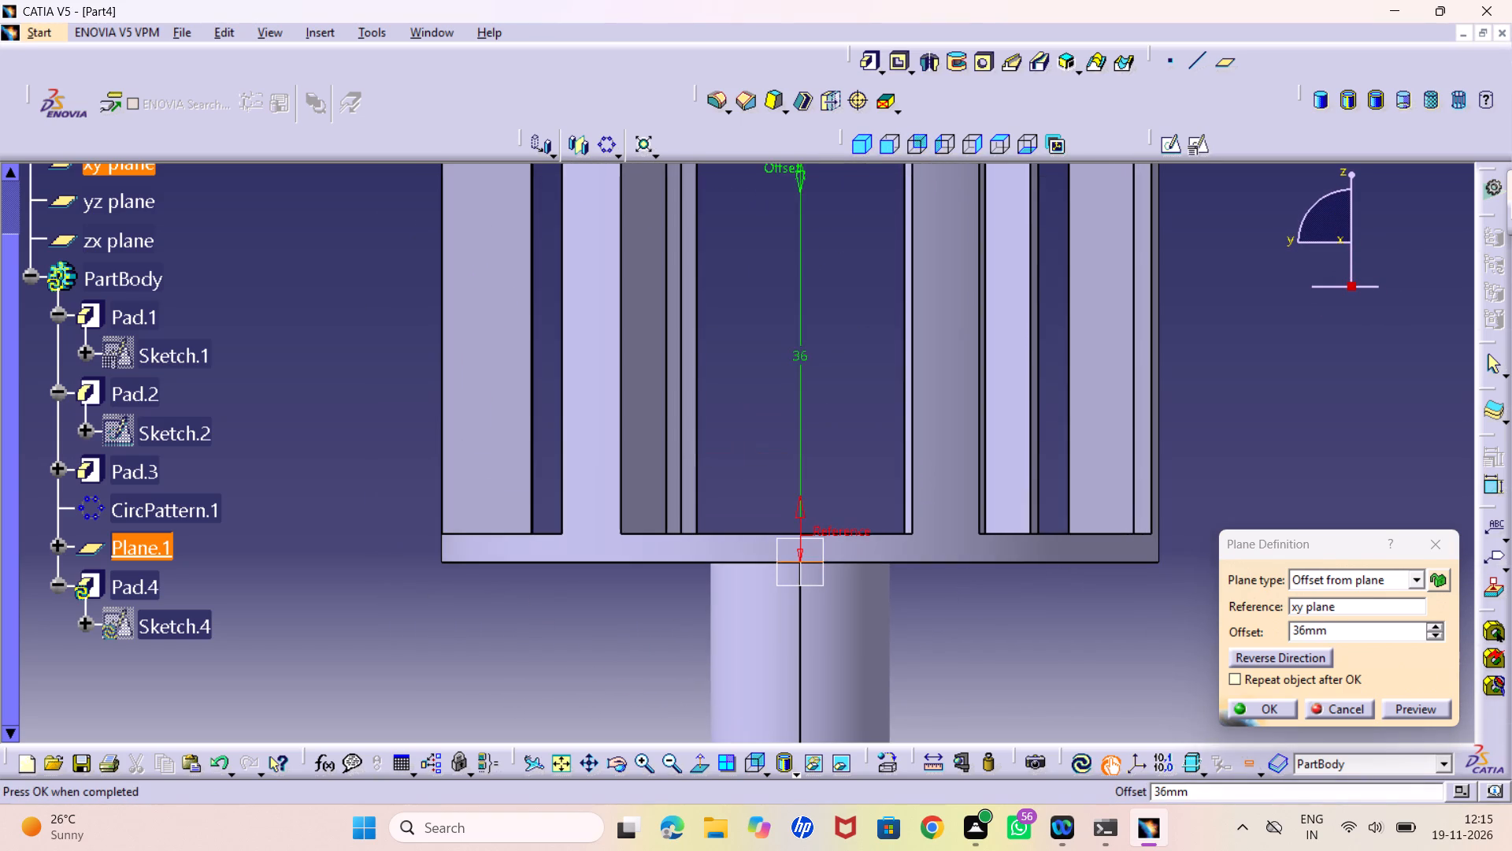
{"action": "middle_click_drag", "start_coordinate": [843, 211], "coordinate": [722, 413]}
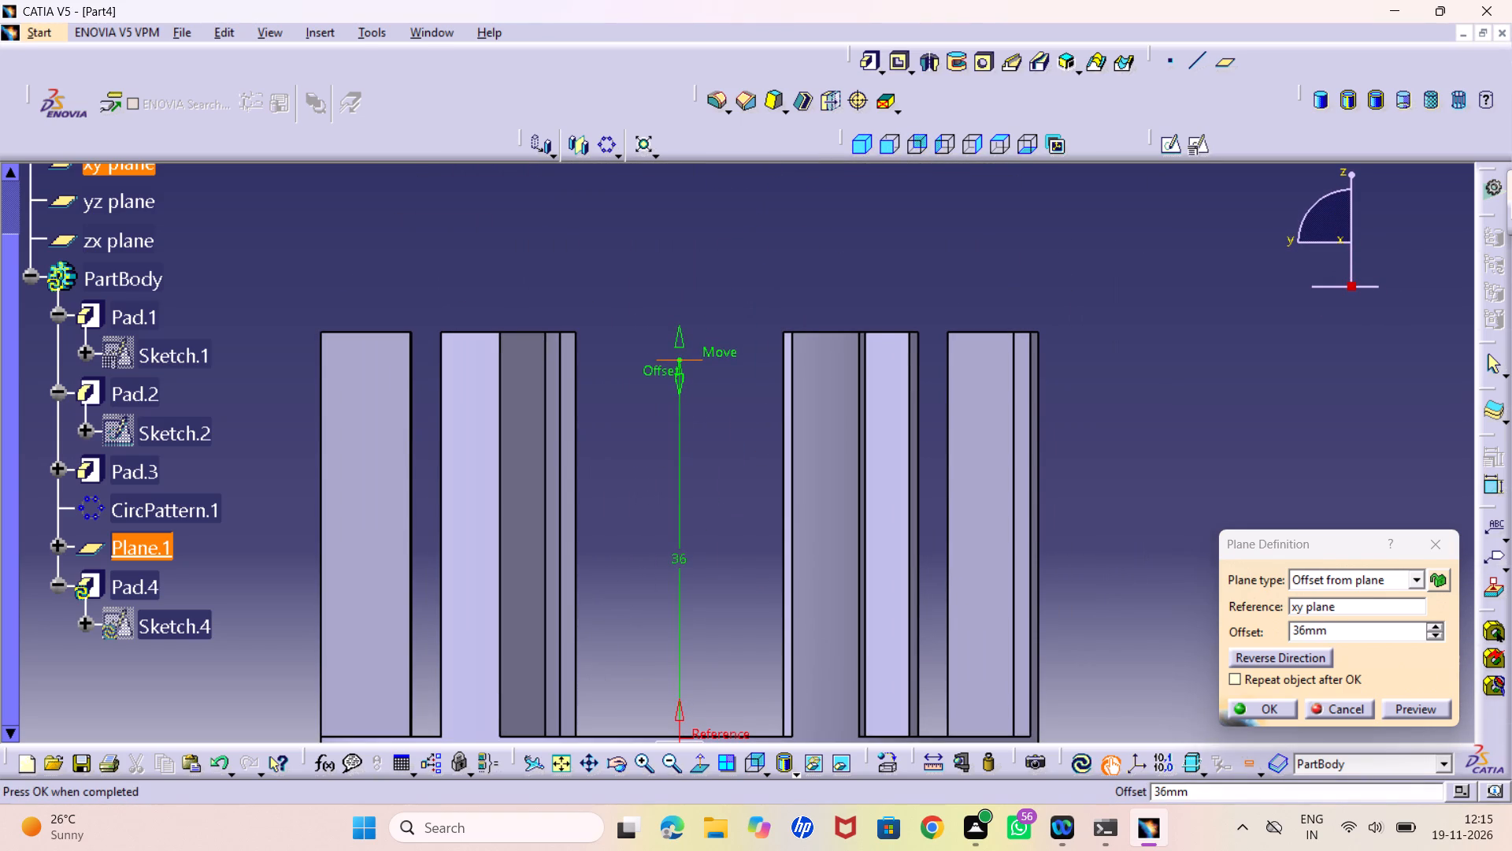
{"action": "middle_click_drag", "start_coordinate": [1066, 532], "coordinate": [1035, 486]}
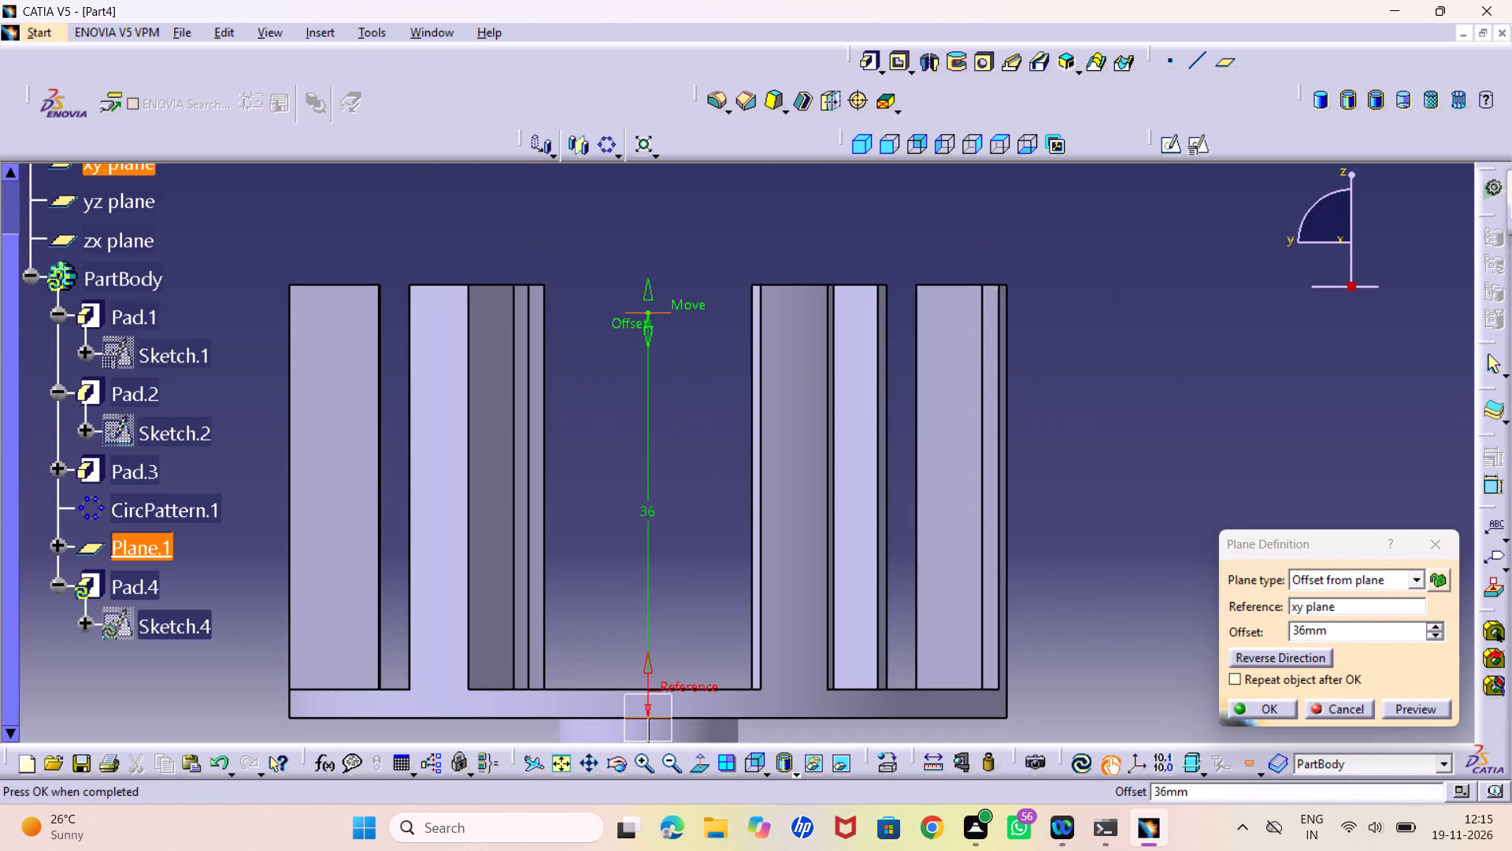
{"action": "double_click", "coordinate": [1329, 626]}
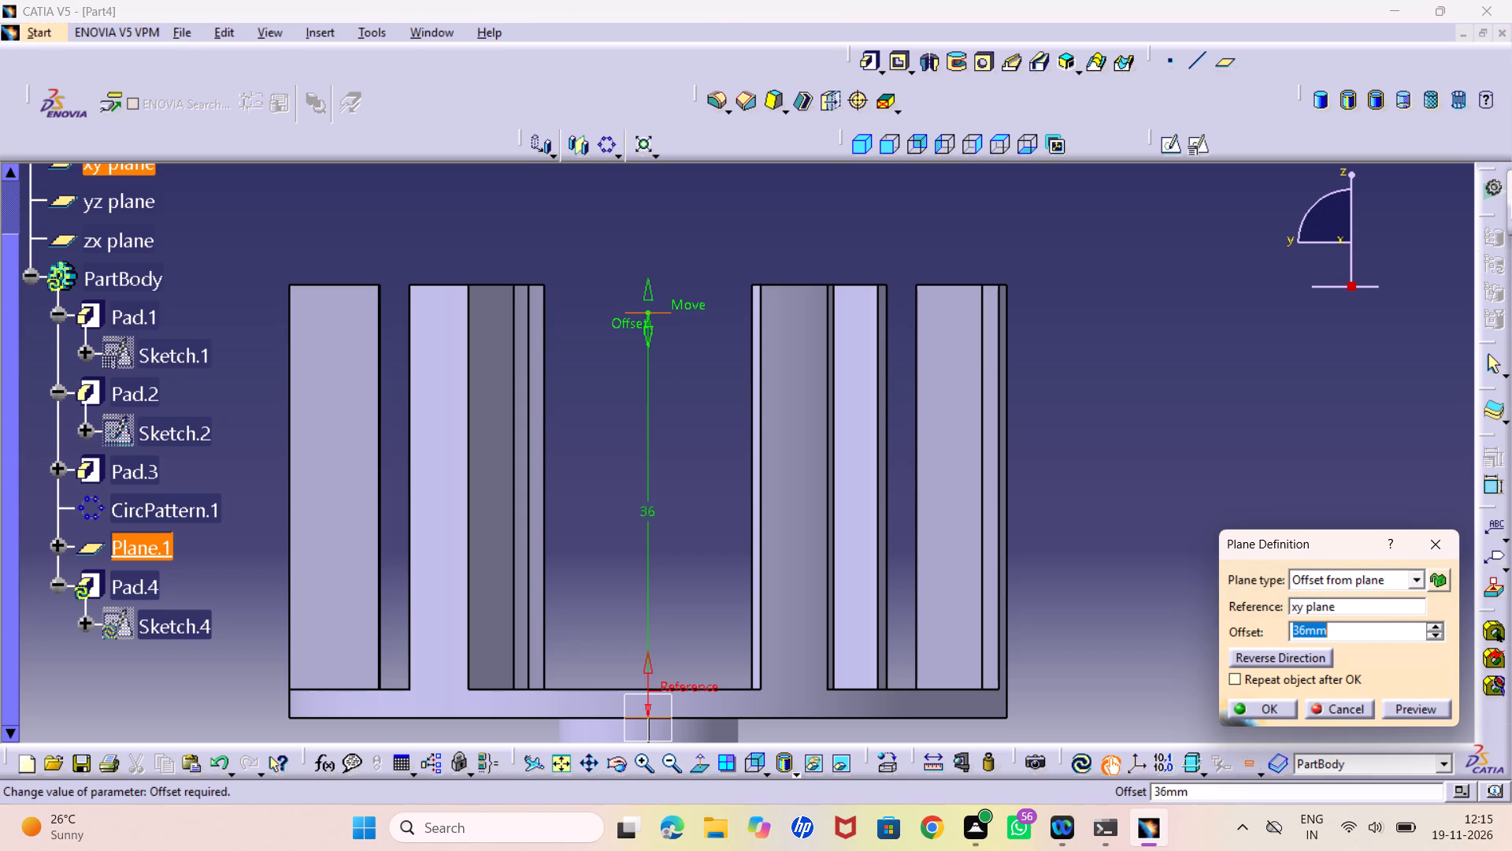
{"action": "type", "text": "37.5"}
{"action": "key", "text": "Return"}
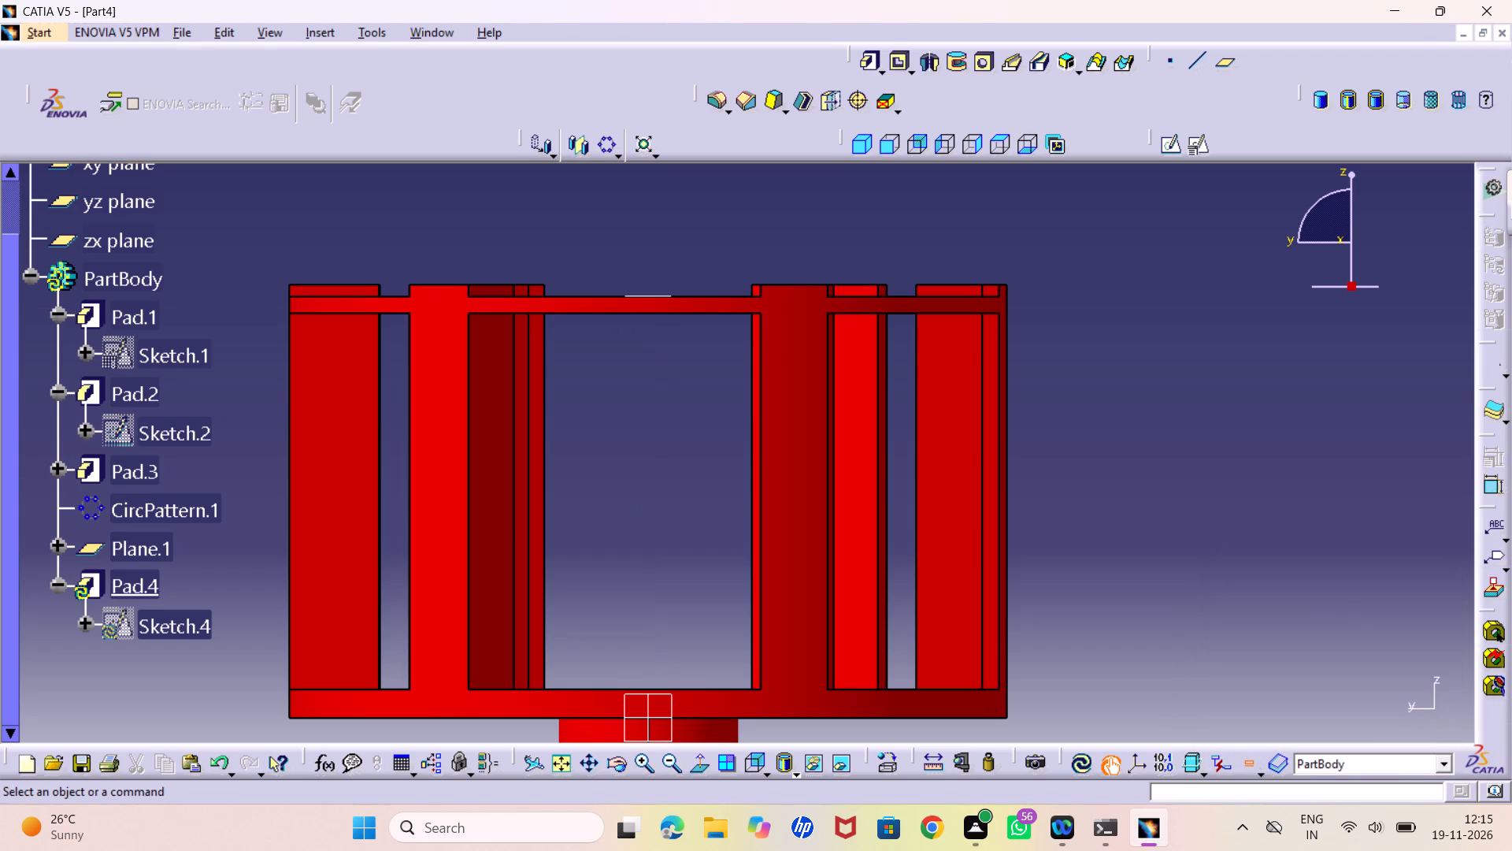
{"action": "left_click", "coordinate": [1077, 753]}
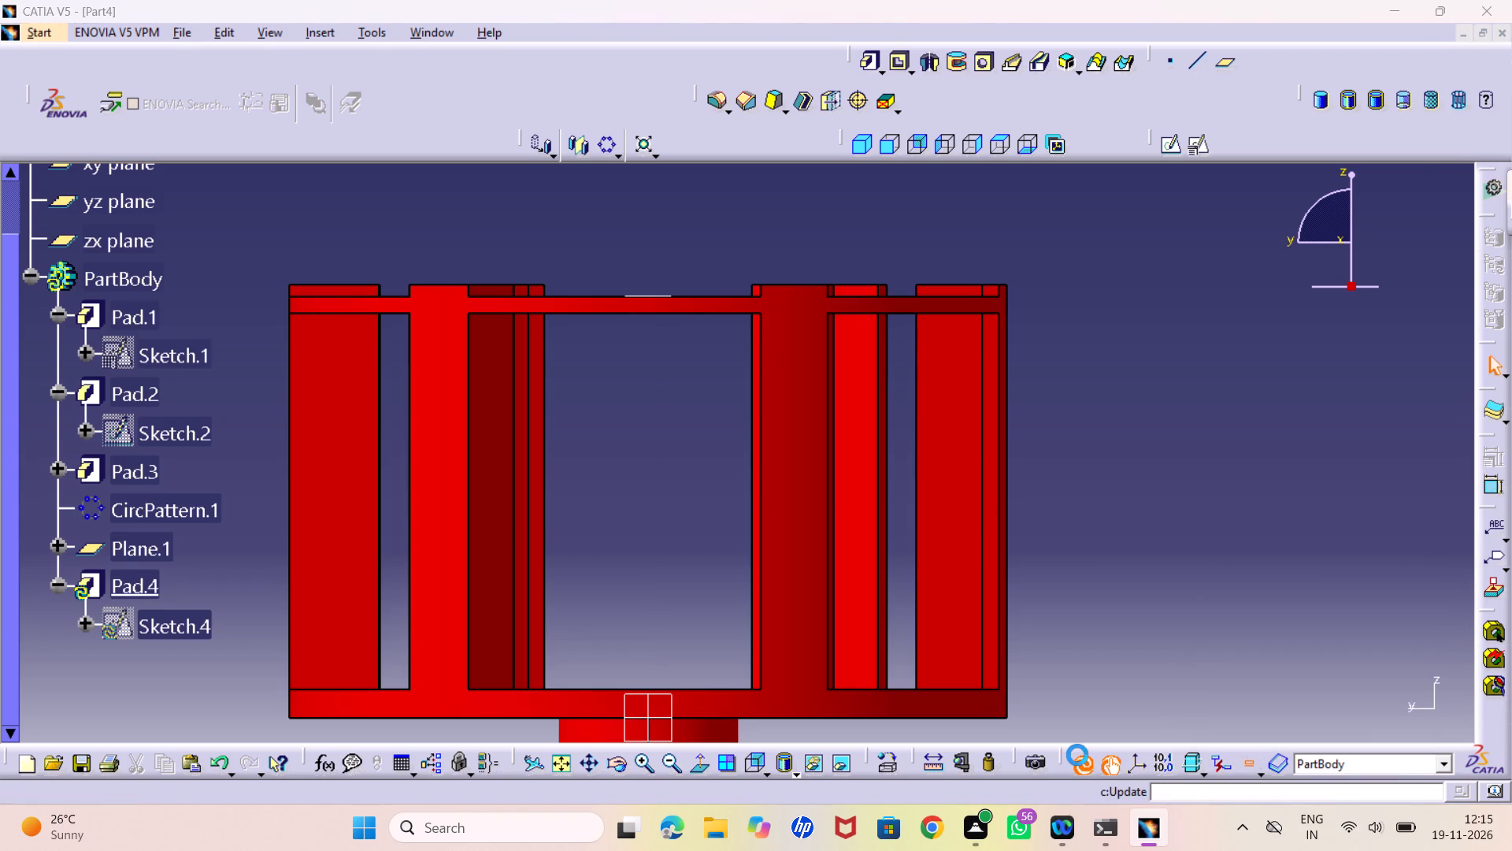
{"action": "middle_click_drag", "start_coordinate": [685, 416], "coordinate": [710, 481]}
{"action": "right_click_drag", "start_coordinate": [686, 415], "coordinate": [710, 481]}
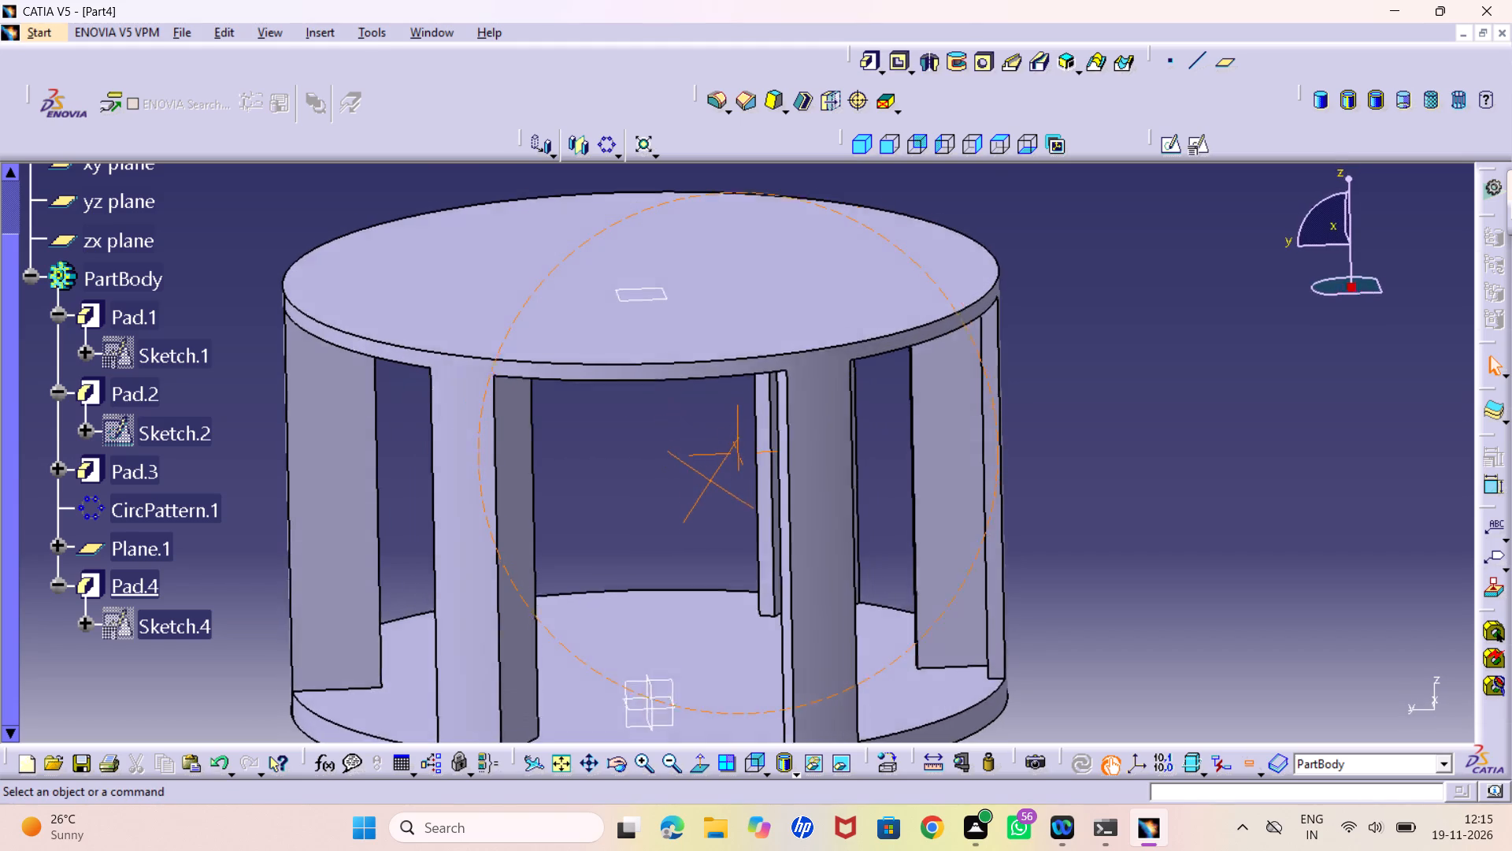
Measure the distance between the top disc's upper face and the bottom disc's underside.
{"action": "middle_click_drag", "start_coordinate": [710, 481], "coordinate": [710, 492]}
{"action": "right_click_drag", "start_coordinate": [710, 481], "coordinate": [705, 488]}
{"action": "middle_click_drag", "start_coordinate": [785, 334], "coordinate": [832, 426]}
{"action": "right_click", "coordinate": [785, 334]}
{"action": "left_click", "coordinate": [925, 766]}
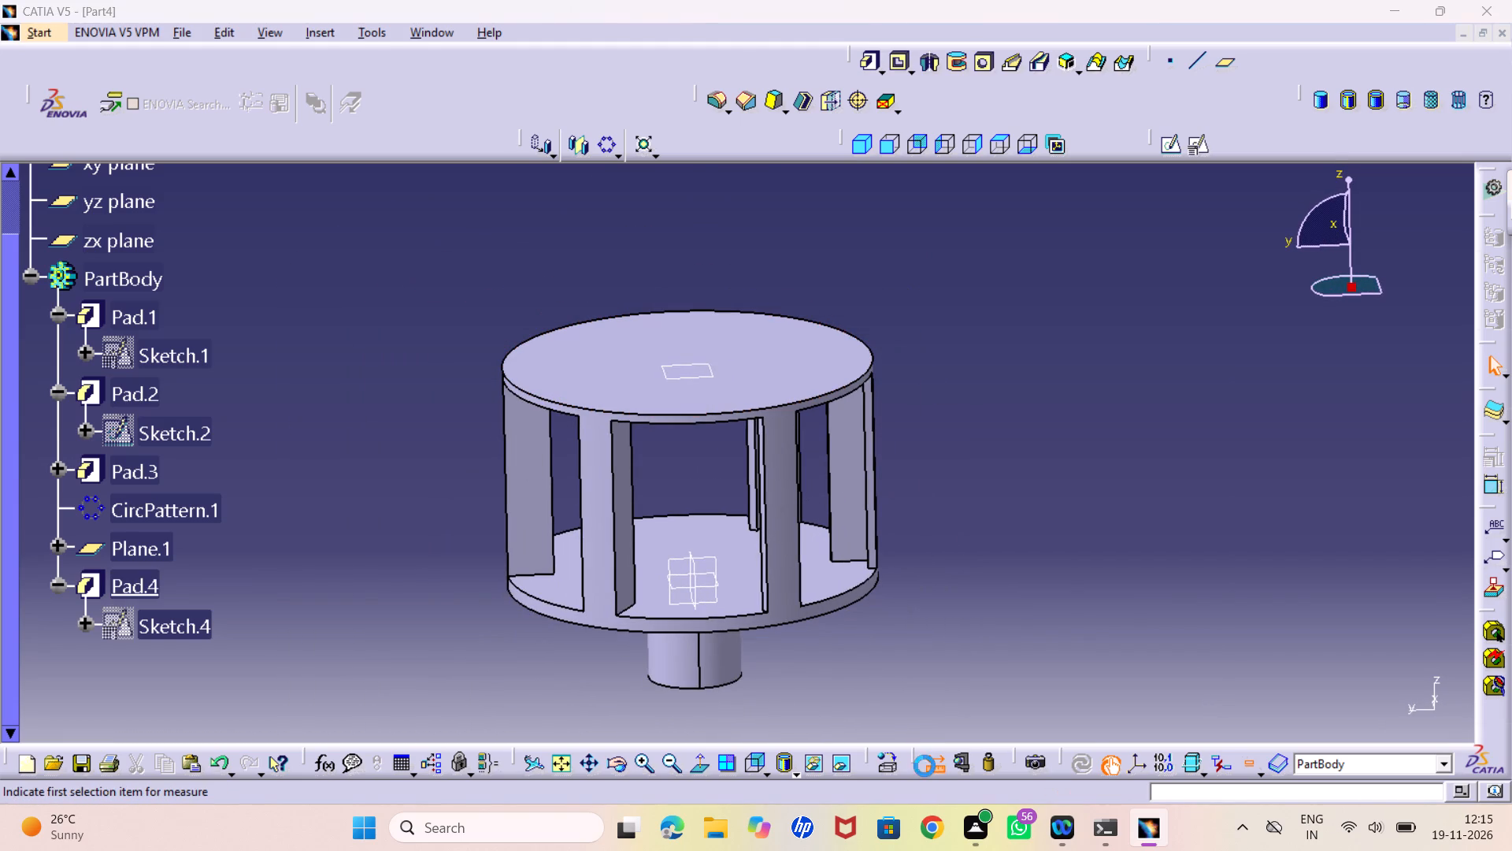
{"action": "left_click", "coordinate": [760, 370]}
{"action": "middle_click_drag", "start_coordinate": [843, 663], "coordinate": [791, 473]}
{"action": "right_click_drag", "start_coordinate": [844, 666], "coordinate": [791, 473]}
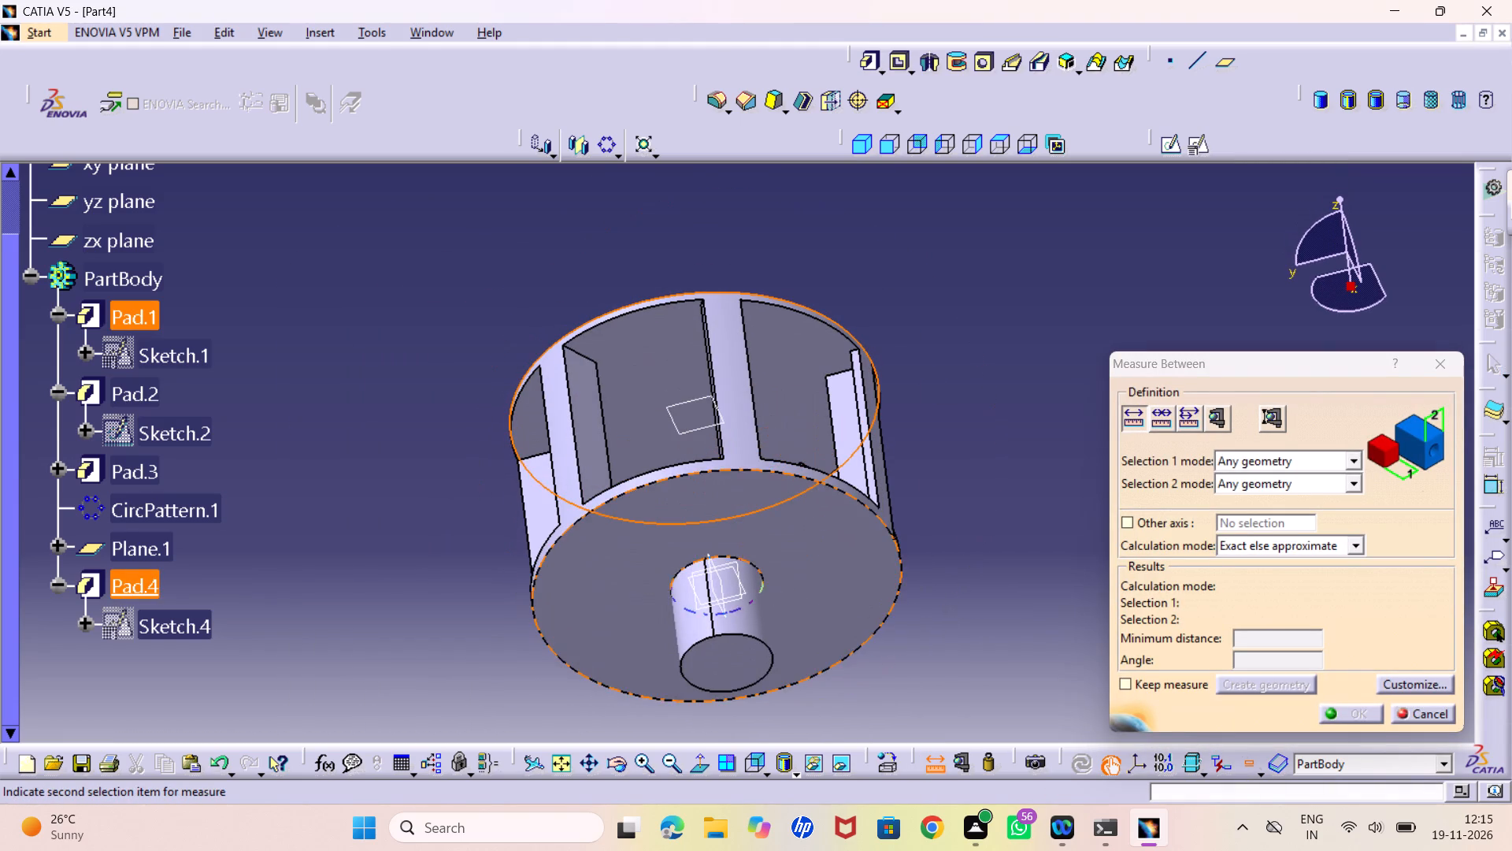
{"action": "left_click", "coordinate": [829, 515]}
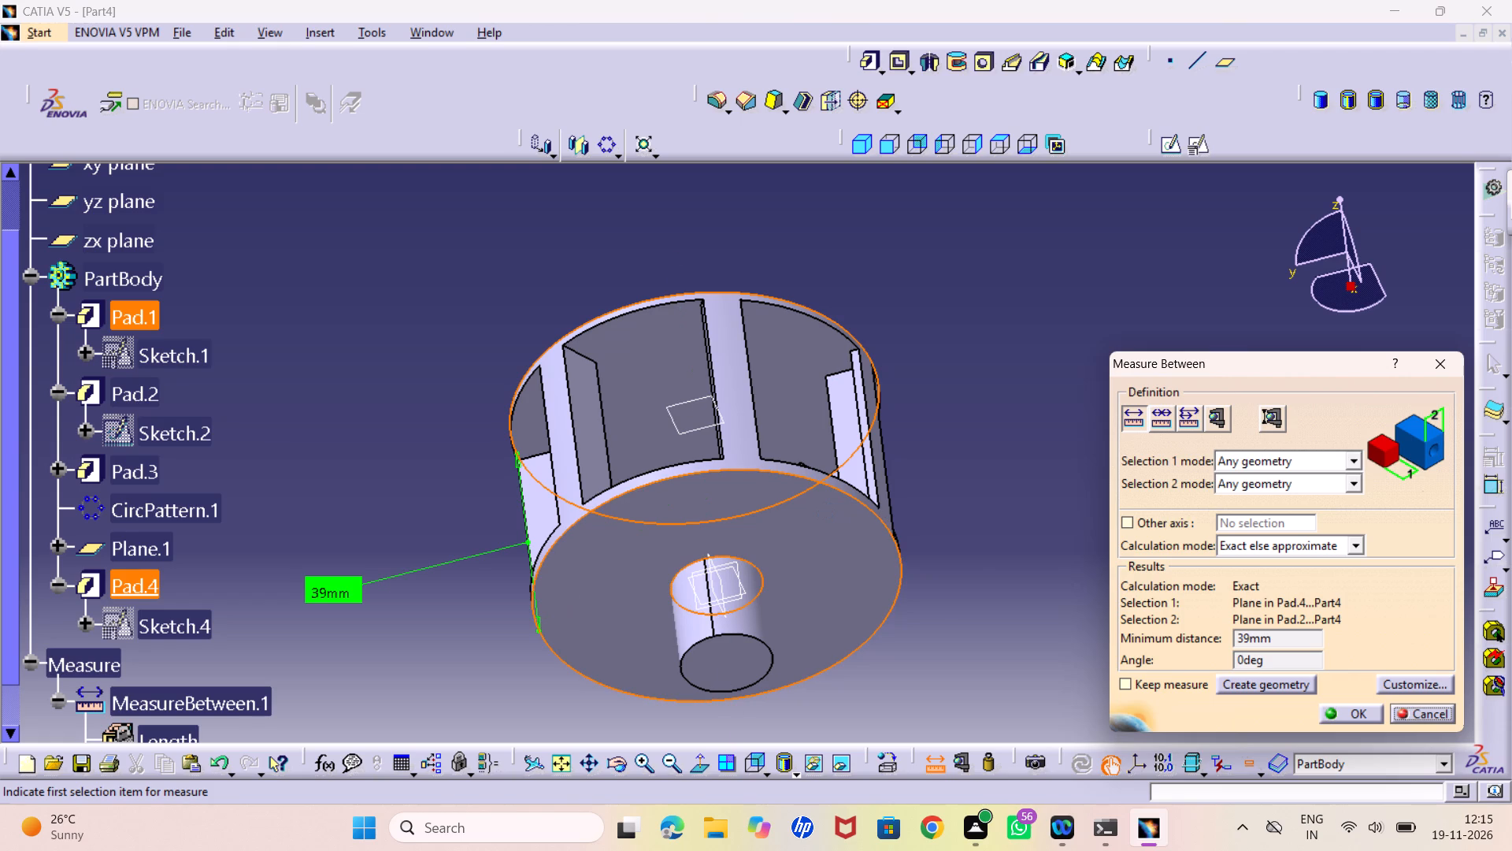
{"action": "middle_click_drag", "start_coordinate": [459, 485], "coordinate": [673, 485]}
{"action": "right_click_drag", "start_coordinate": [459, 485], "coordinate": [673, 485]}
{"action": "middle_click_drag", "start_coordinate": [502, 526], "coordinate": [517, 488]}
{"action": "right_click_drag", "start_coordinate": [502, 526], "coordinate": [517, 488]}
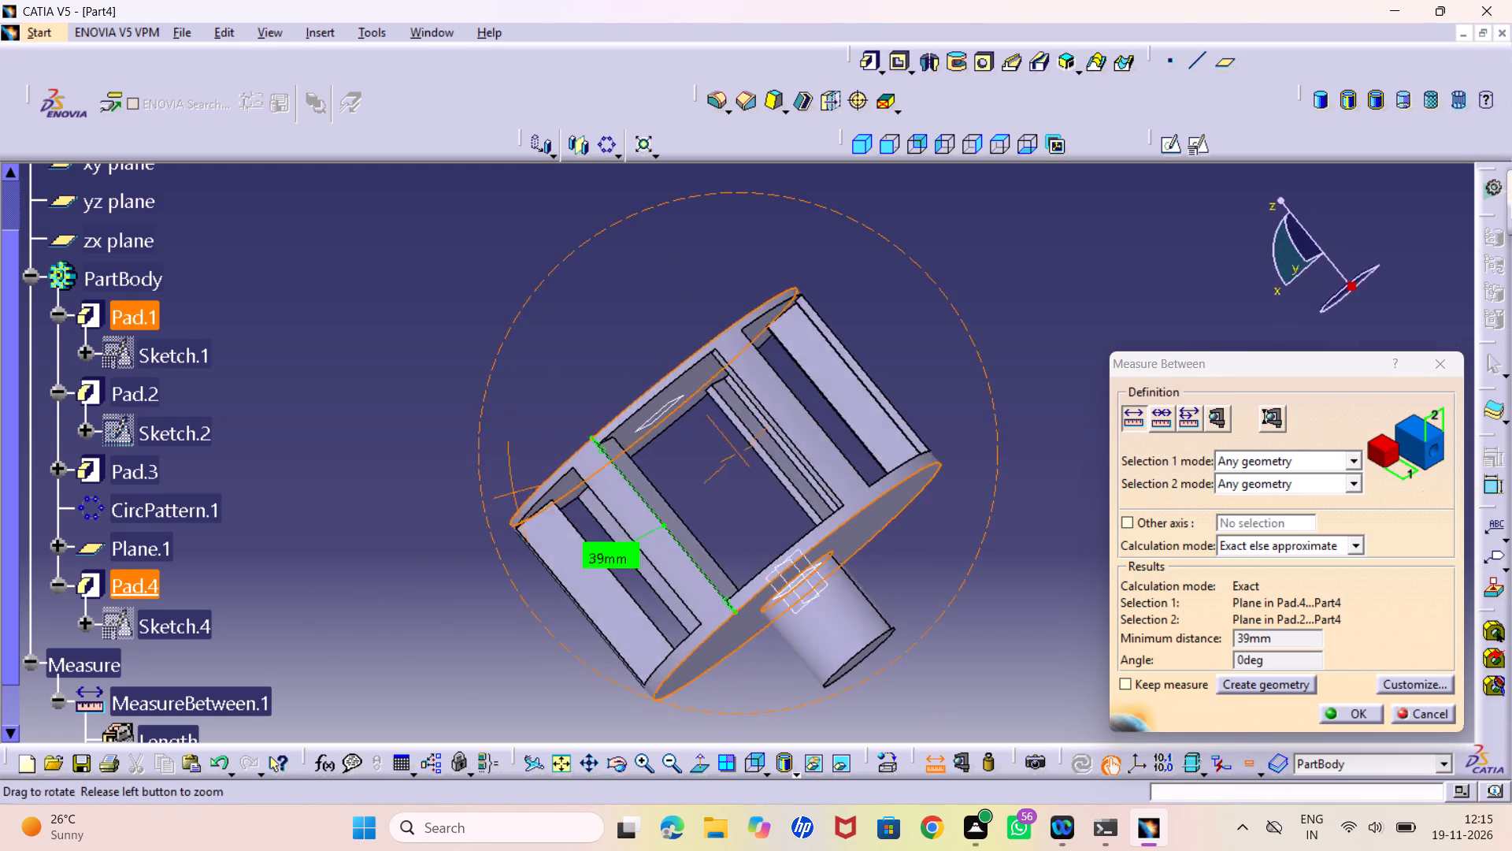
{"action": "middle_click_drag", "start_coordinate": [517, 488], "coordinate": [608, 470]}
{"action": "right_click_drag", "start_coordinate": [517, 488], "coordinate": [608, 470]}
{"action": "middle_click_drag", "start_coordinate": [639, 568], "coordinate": [606, 511]}
{"action": "right_click_drag", "start_coordinate": [639, 568], "coordinate": [606, 511]}
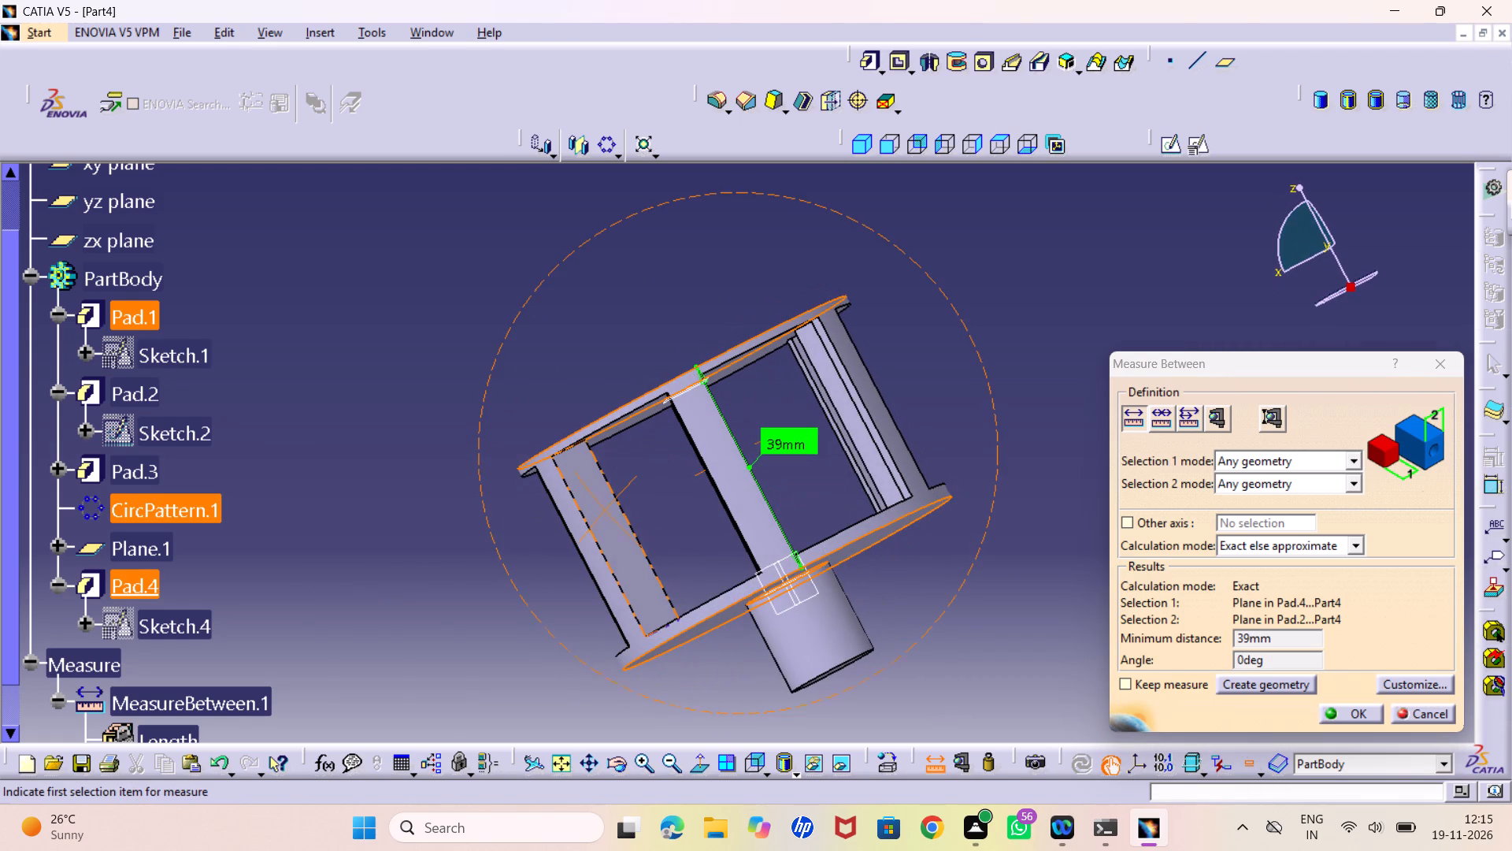
{"action": "left_click", "coordinate": [1447, 367]}
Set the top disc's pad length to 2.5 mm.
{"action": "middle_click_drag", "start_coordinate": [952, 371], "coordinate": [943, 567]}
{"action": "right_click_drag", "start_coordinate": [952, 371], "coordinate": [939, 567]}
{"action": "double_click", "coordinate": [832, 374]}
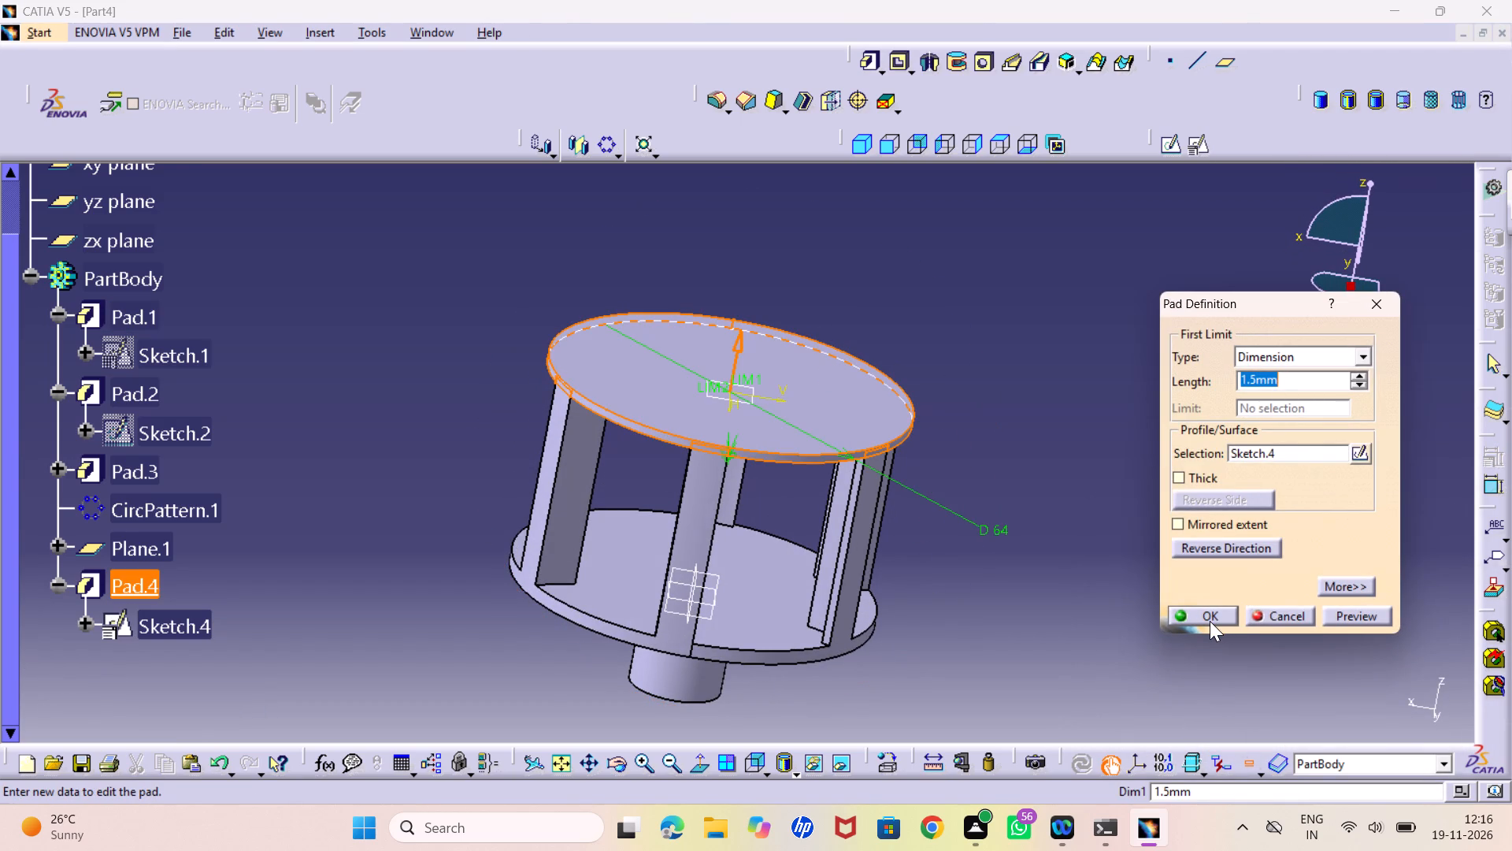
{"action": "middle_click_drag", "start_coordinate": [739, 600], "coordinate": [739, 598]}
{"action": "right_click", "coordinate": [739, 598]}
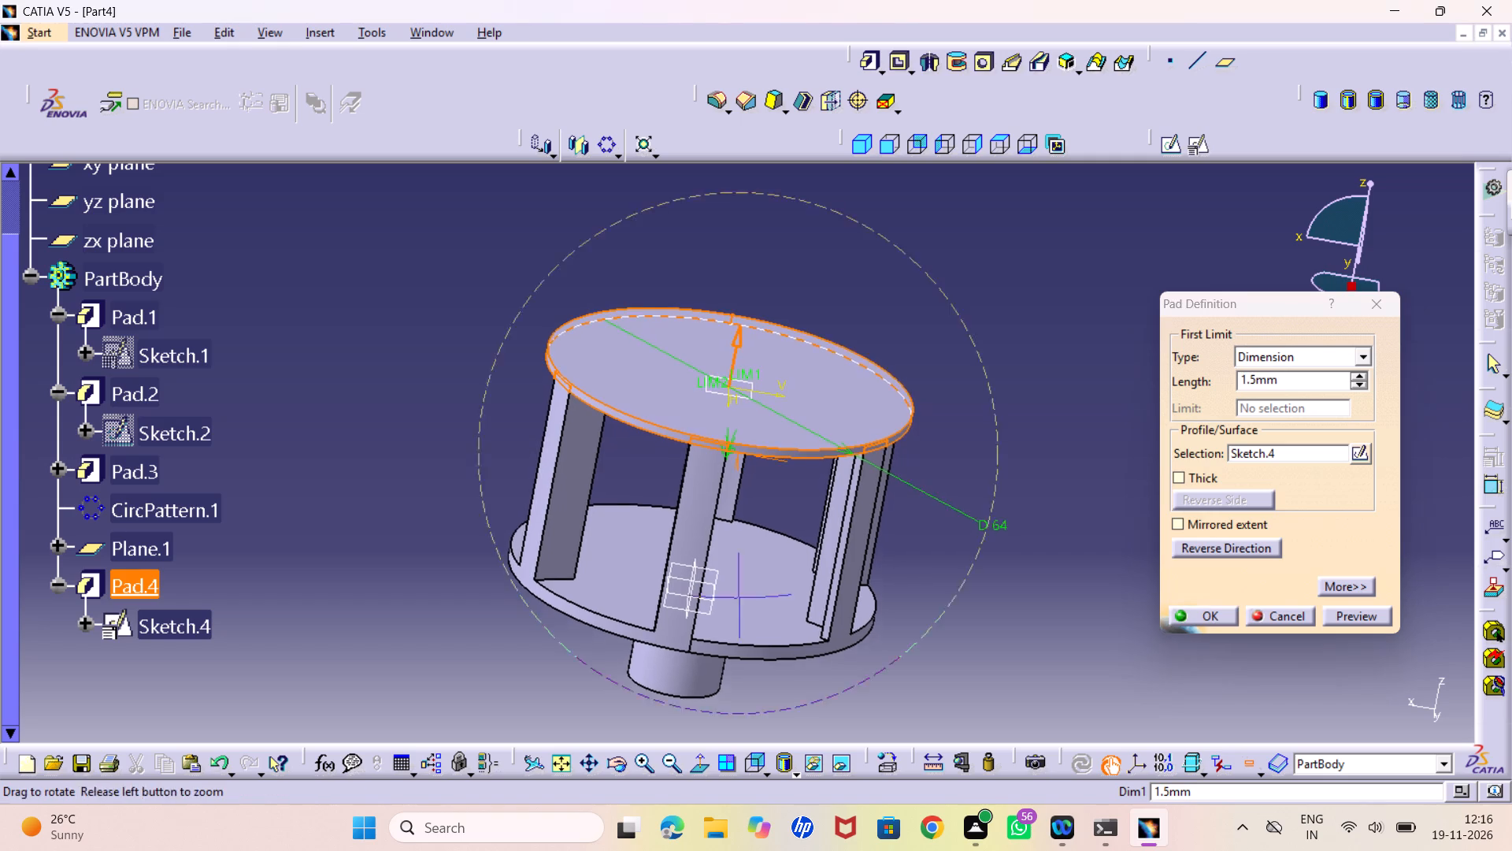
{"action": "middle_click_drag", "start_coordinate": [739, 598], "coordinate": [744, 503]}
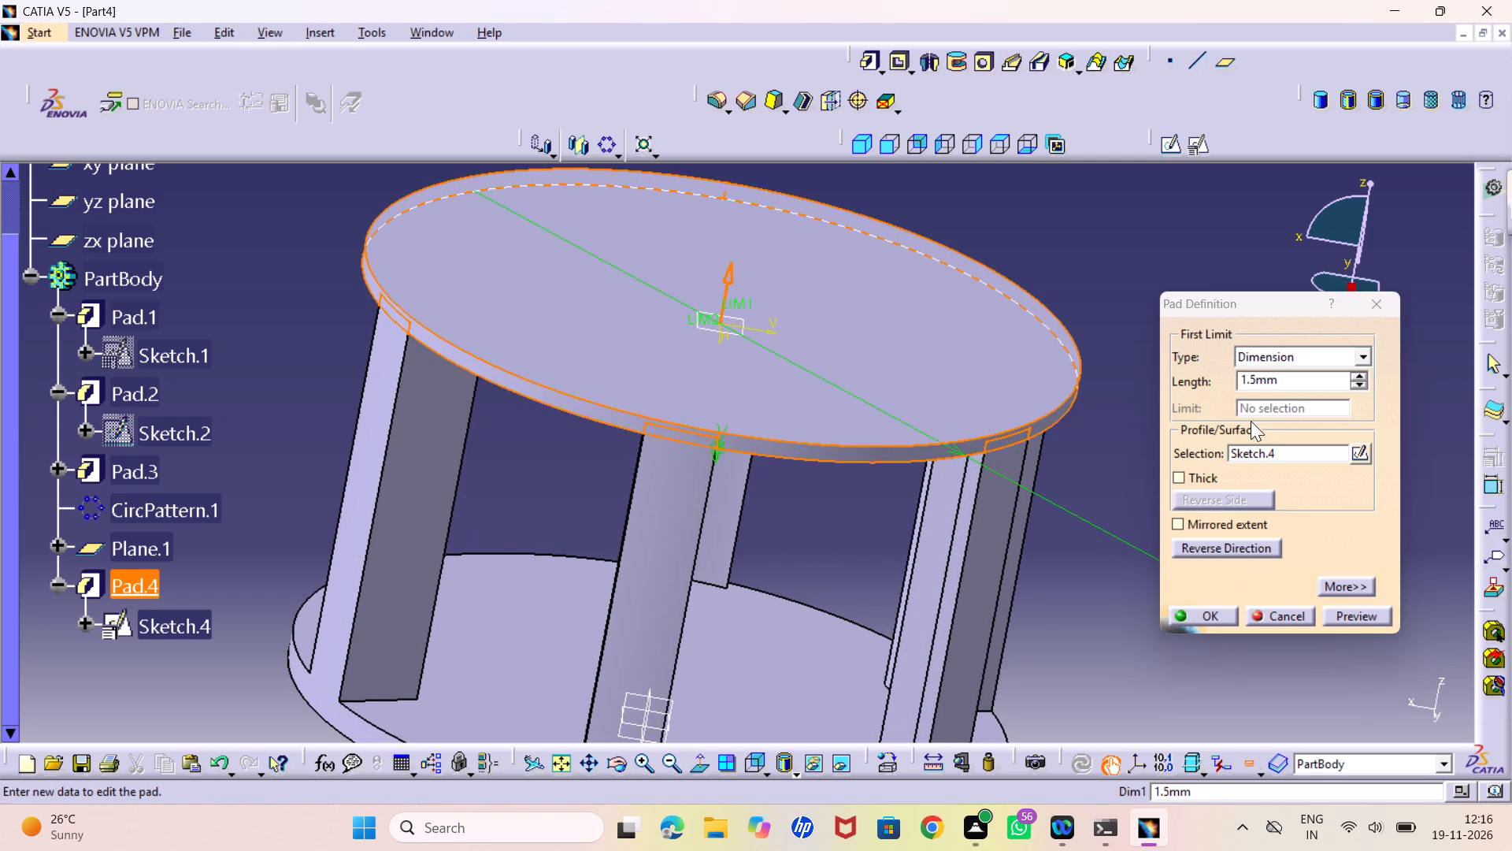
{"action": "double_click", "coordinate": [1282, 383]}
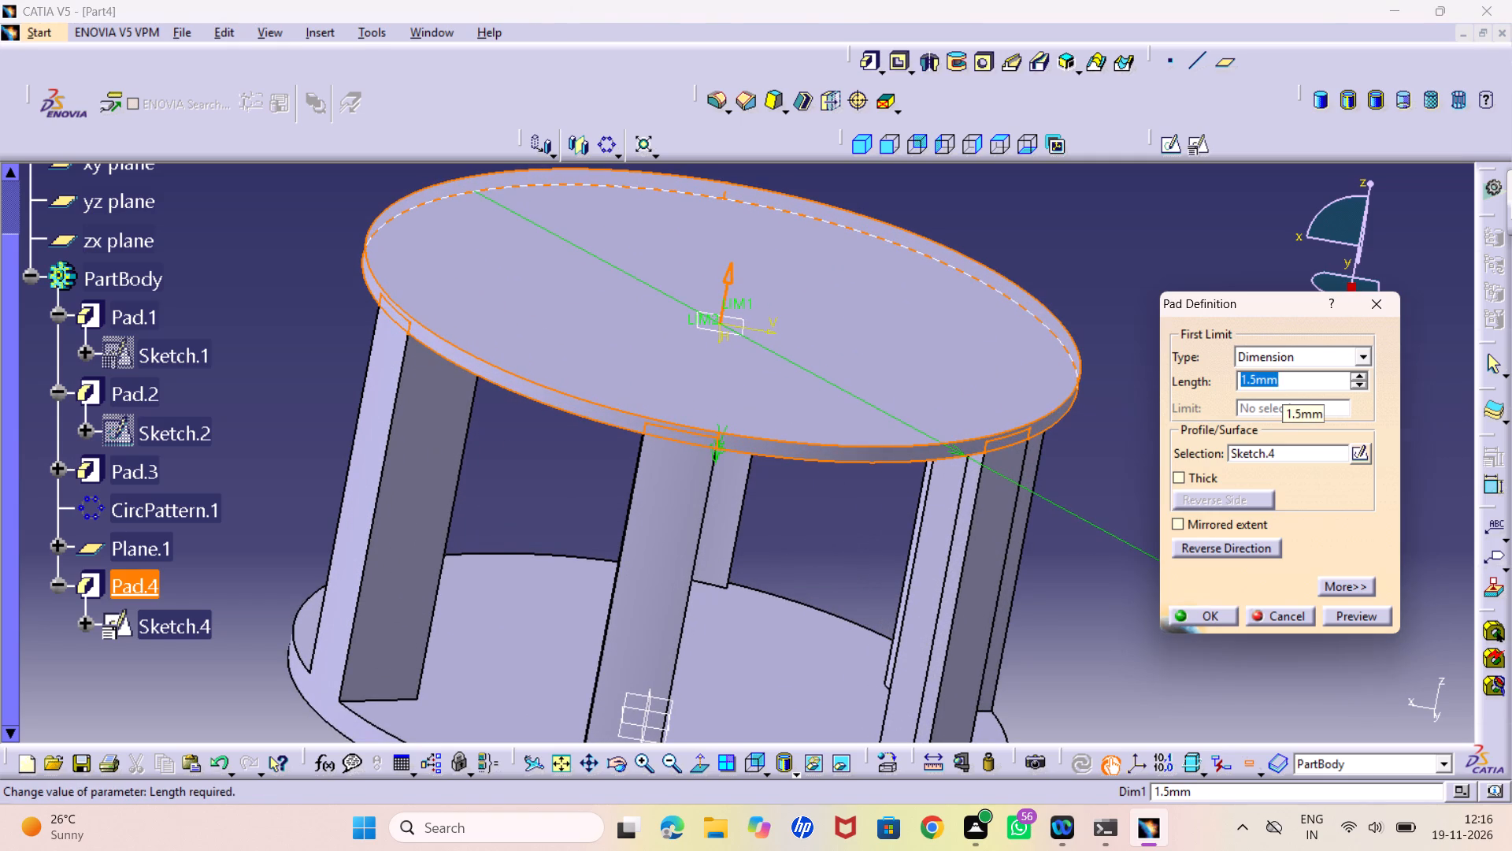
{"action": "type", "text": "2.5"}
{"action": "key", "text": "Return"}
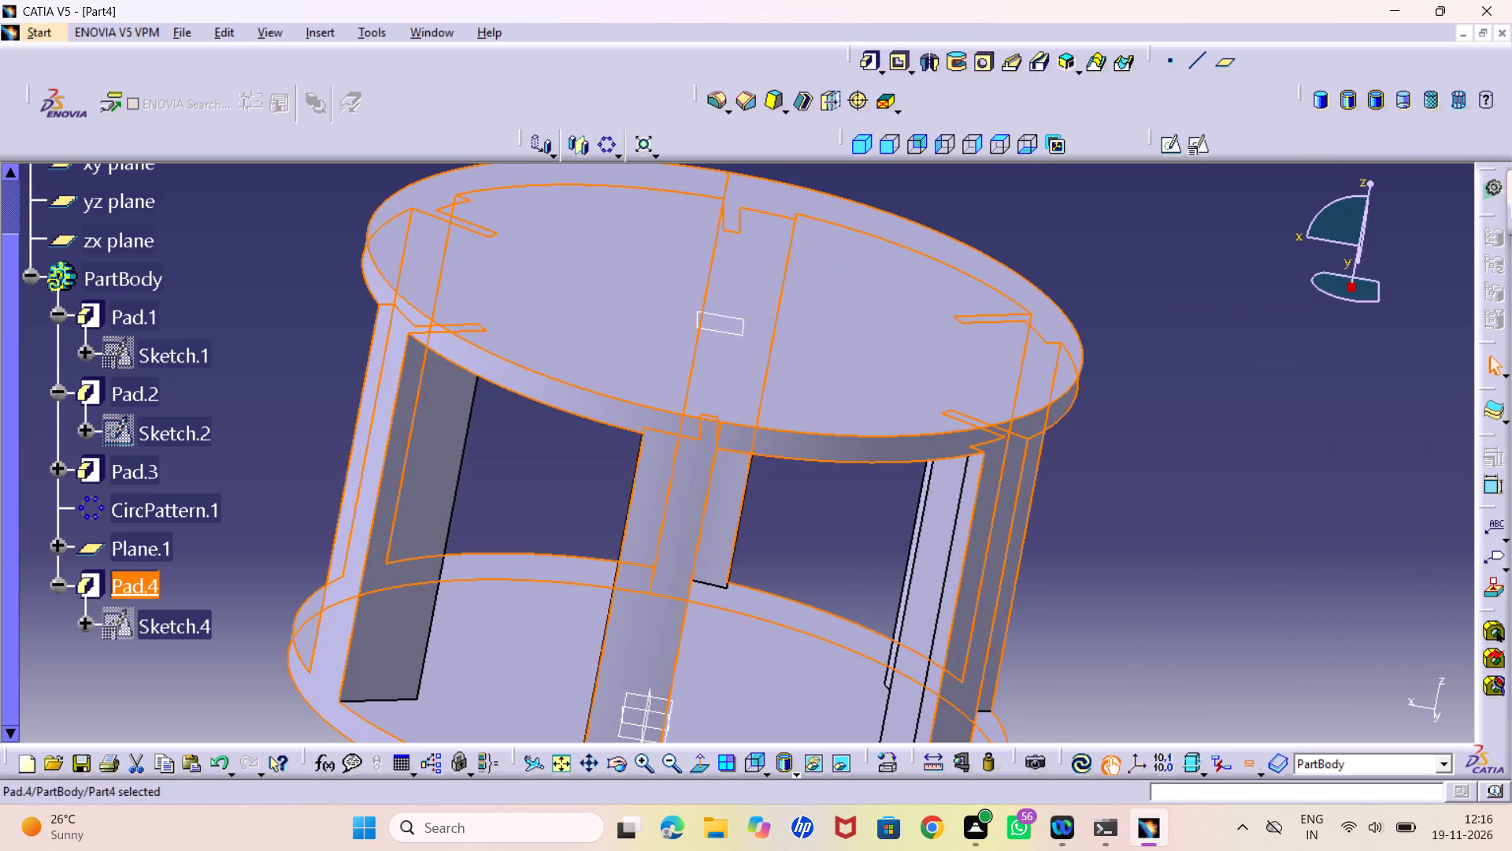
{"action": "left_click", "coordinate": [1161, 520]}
Measure between the top disc's upper face and the bottom disc's underside again.
{"action": "middle_click_drag", "start_coordinate": [822, 423], "coordinate": [840, 514]}
{"action": "right_click", "coordinate": [822, 423]}
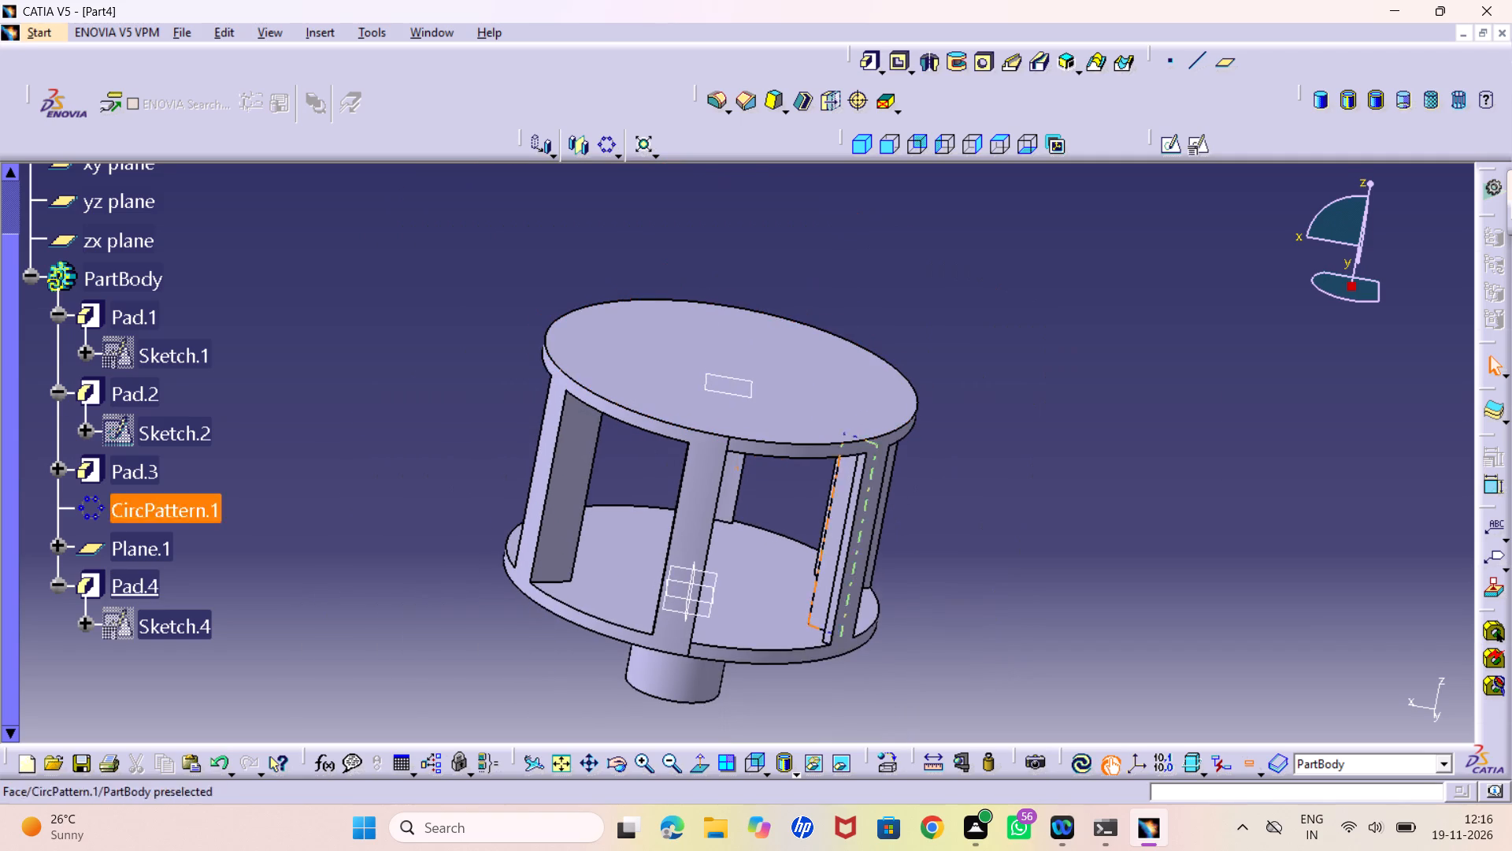
{"action": "middle_click_drag", "start_coordinate": [883, 535], "coordinate": [888, 507]}
{"action": "right_click", "coordinate": [885, 533]}
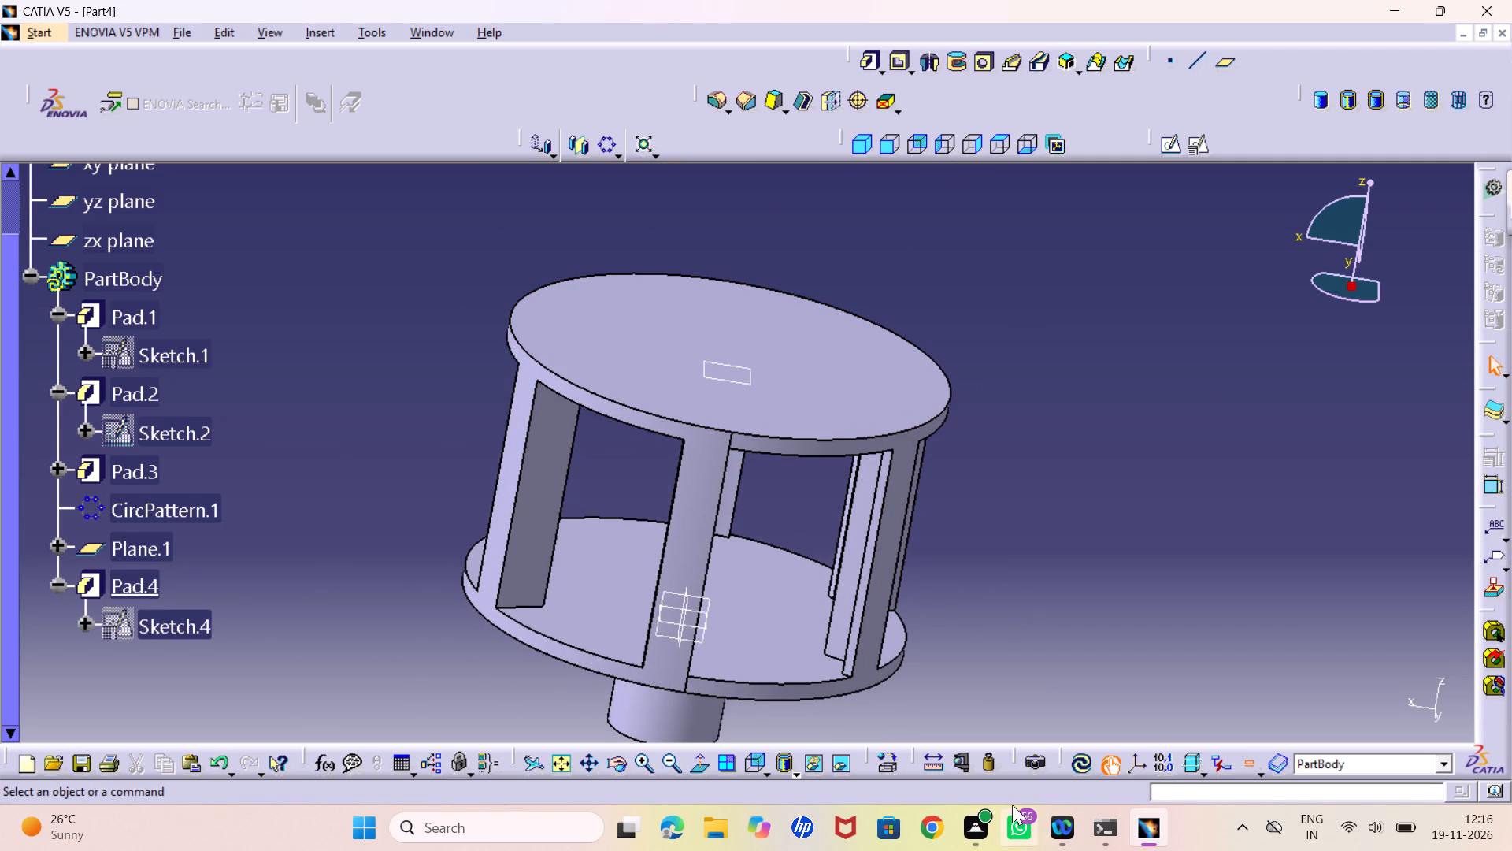
{"action": "left_click", "coordinate": [940, 765]}
{"action": "left_click", "coordinate": [826, 391]}
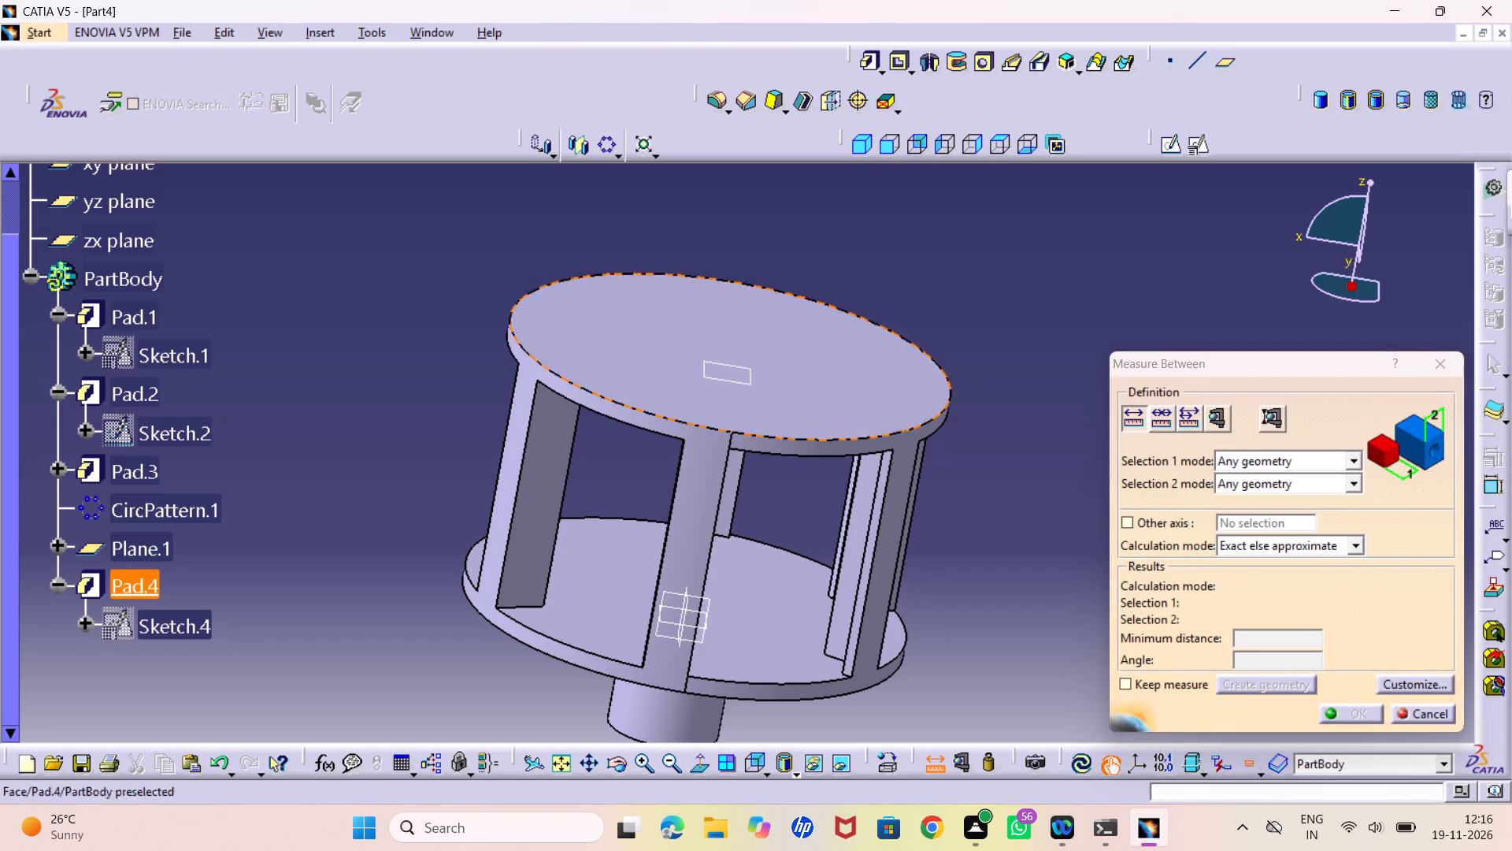
{"action": "middle_click_drag", "start_coordinate": [828, 603], "coordinate": [782, 392]}
{"action": "right_click_drag", "start_coordinate": [828, 603], "coordinate": [782, 392]}
{"action": "left_click", "coordinate": [831, 540]}
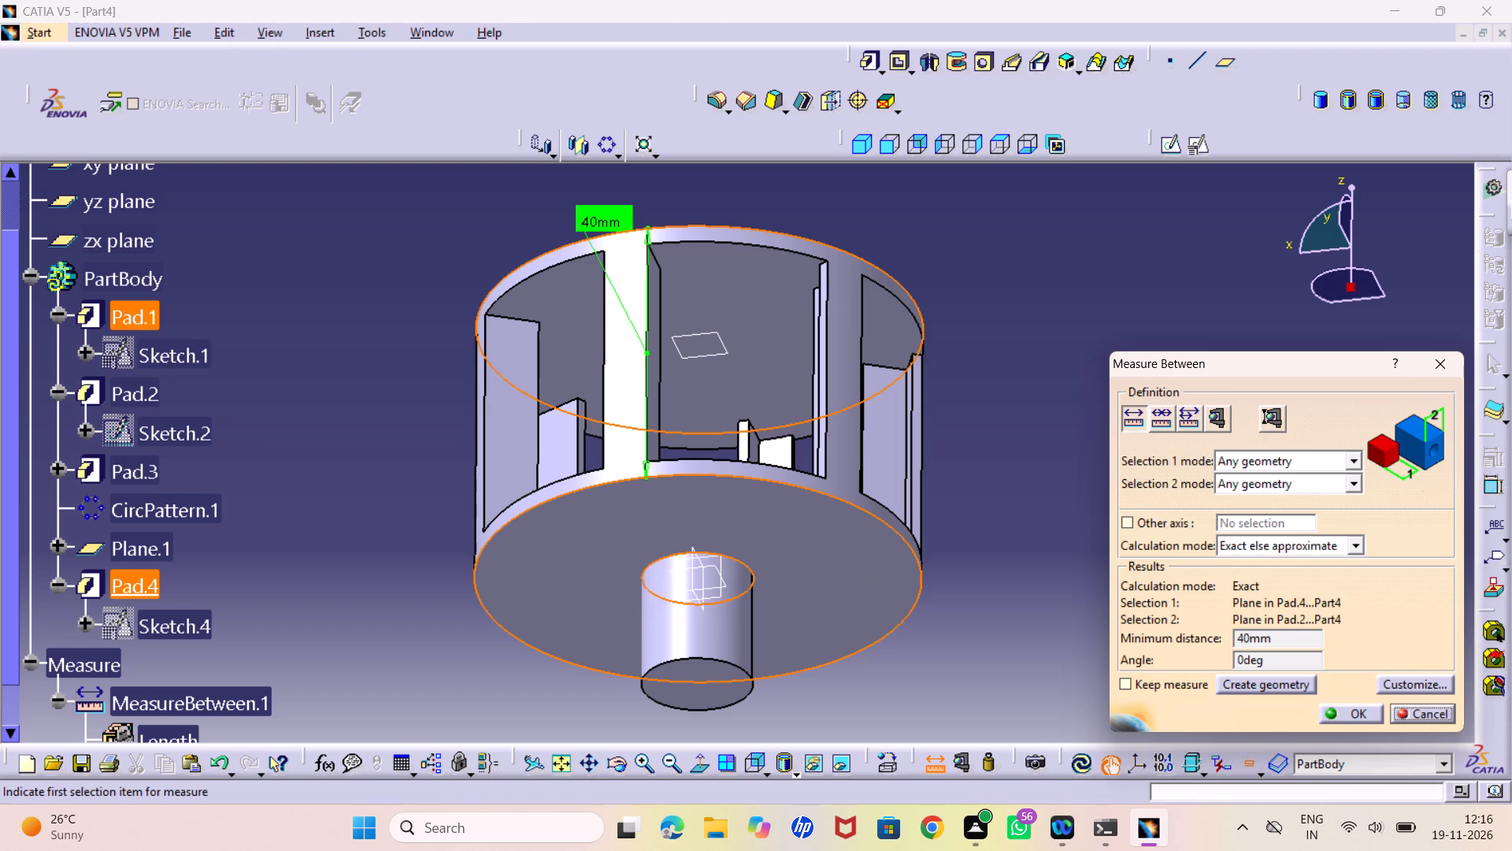
{"action": "left_click", "coordinate": [1451, 367]}
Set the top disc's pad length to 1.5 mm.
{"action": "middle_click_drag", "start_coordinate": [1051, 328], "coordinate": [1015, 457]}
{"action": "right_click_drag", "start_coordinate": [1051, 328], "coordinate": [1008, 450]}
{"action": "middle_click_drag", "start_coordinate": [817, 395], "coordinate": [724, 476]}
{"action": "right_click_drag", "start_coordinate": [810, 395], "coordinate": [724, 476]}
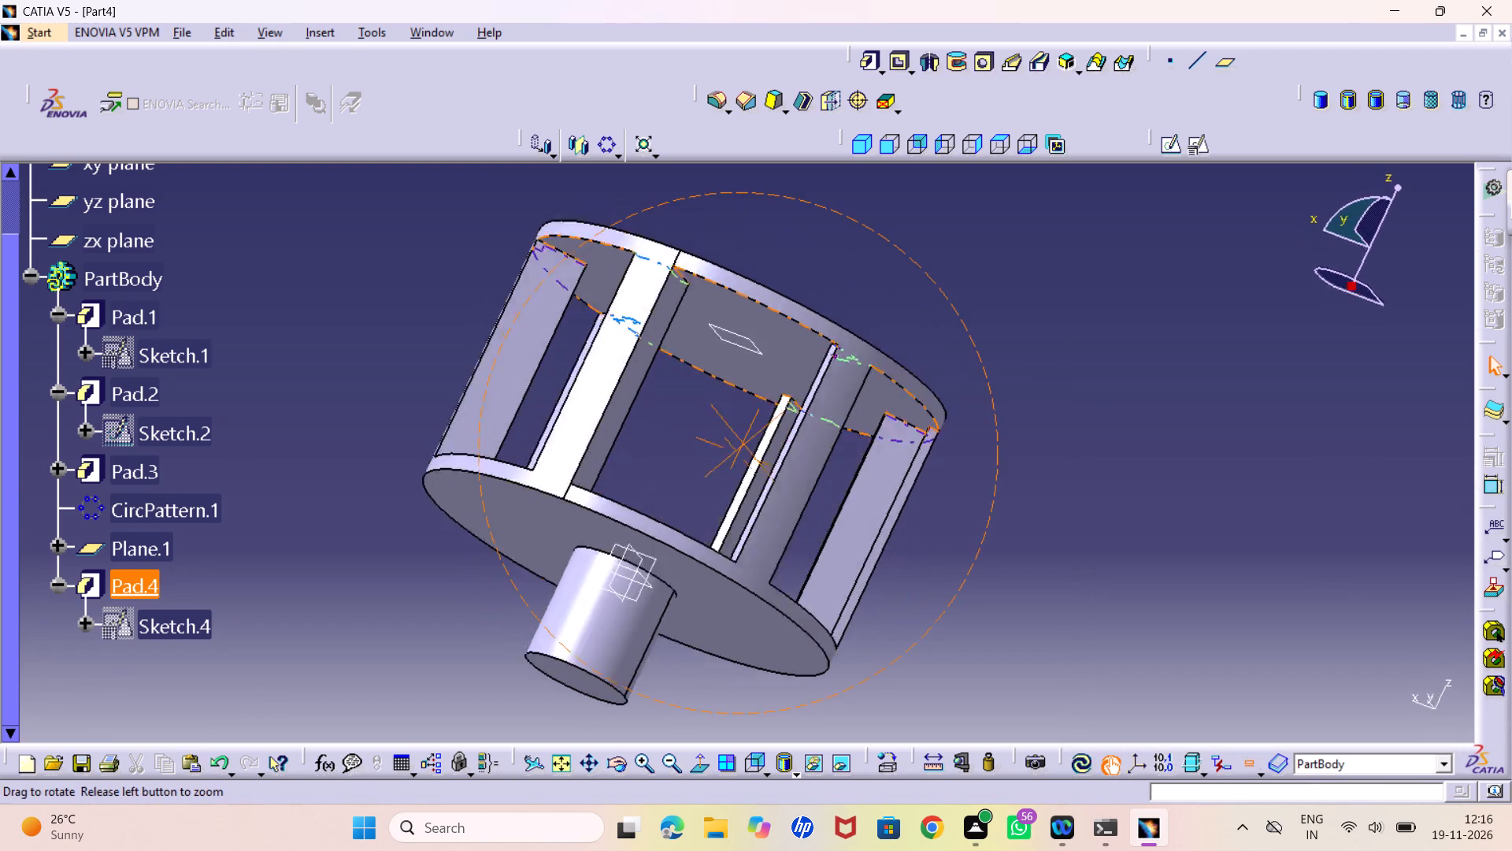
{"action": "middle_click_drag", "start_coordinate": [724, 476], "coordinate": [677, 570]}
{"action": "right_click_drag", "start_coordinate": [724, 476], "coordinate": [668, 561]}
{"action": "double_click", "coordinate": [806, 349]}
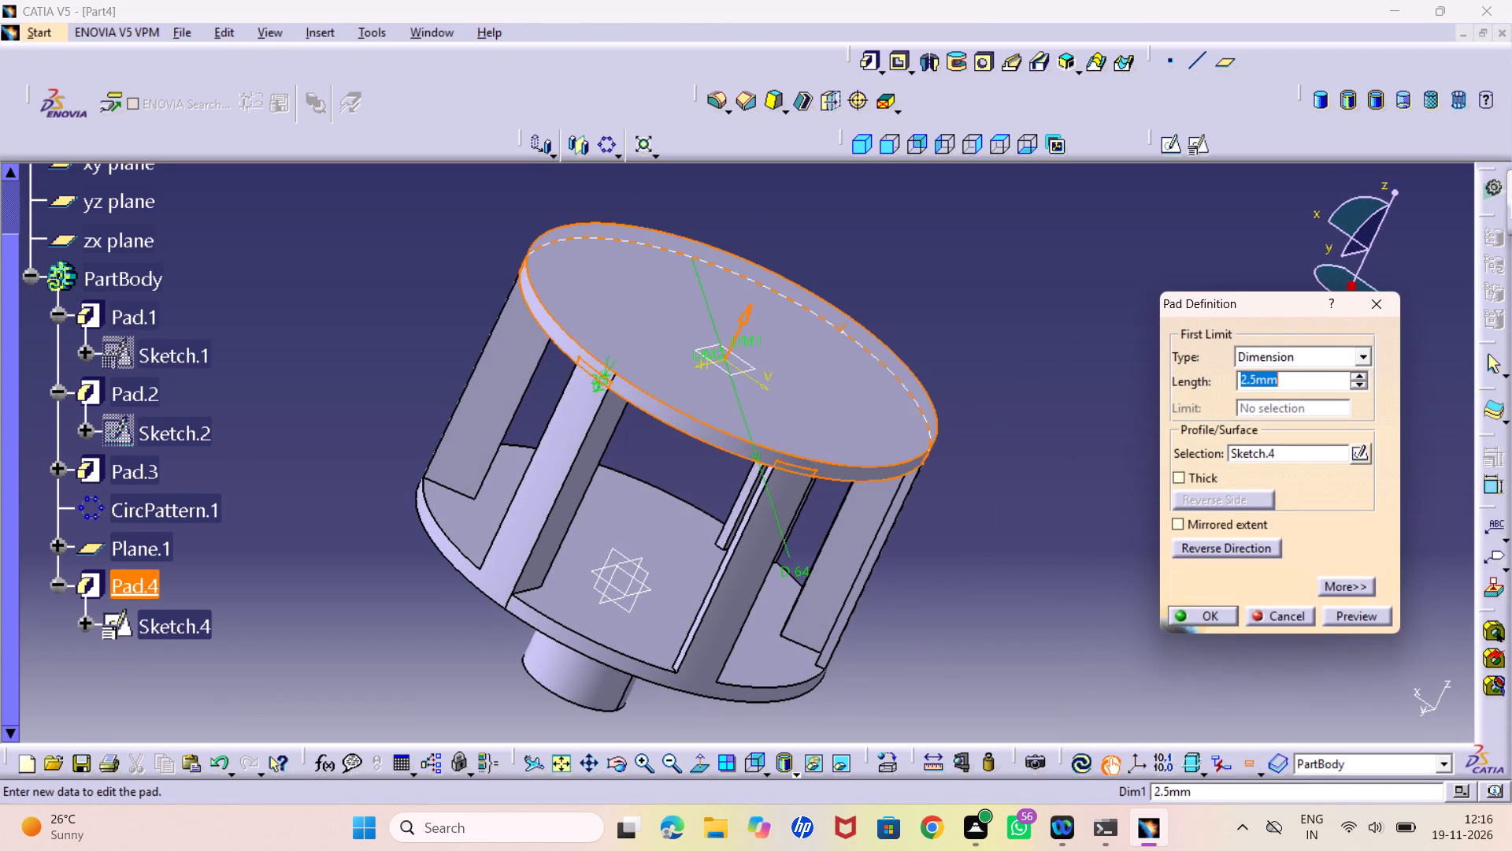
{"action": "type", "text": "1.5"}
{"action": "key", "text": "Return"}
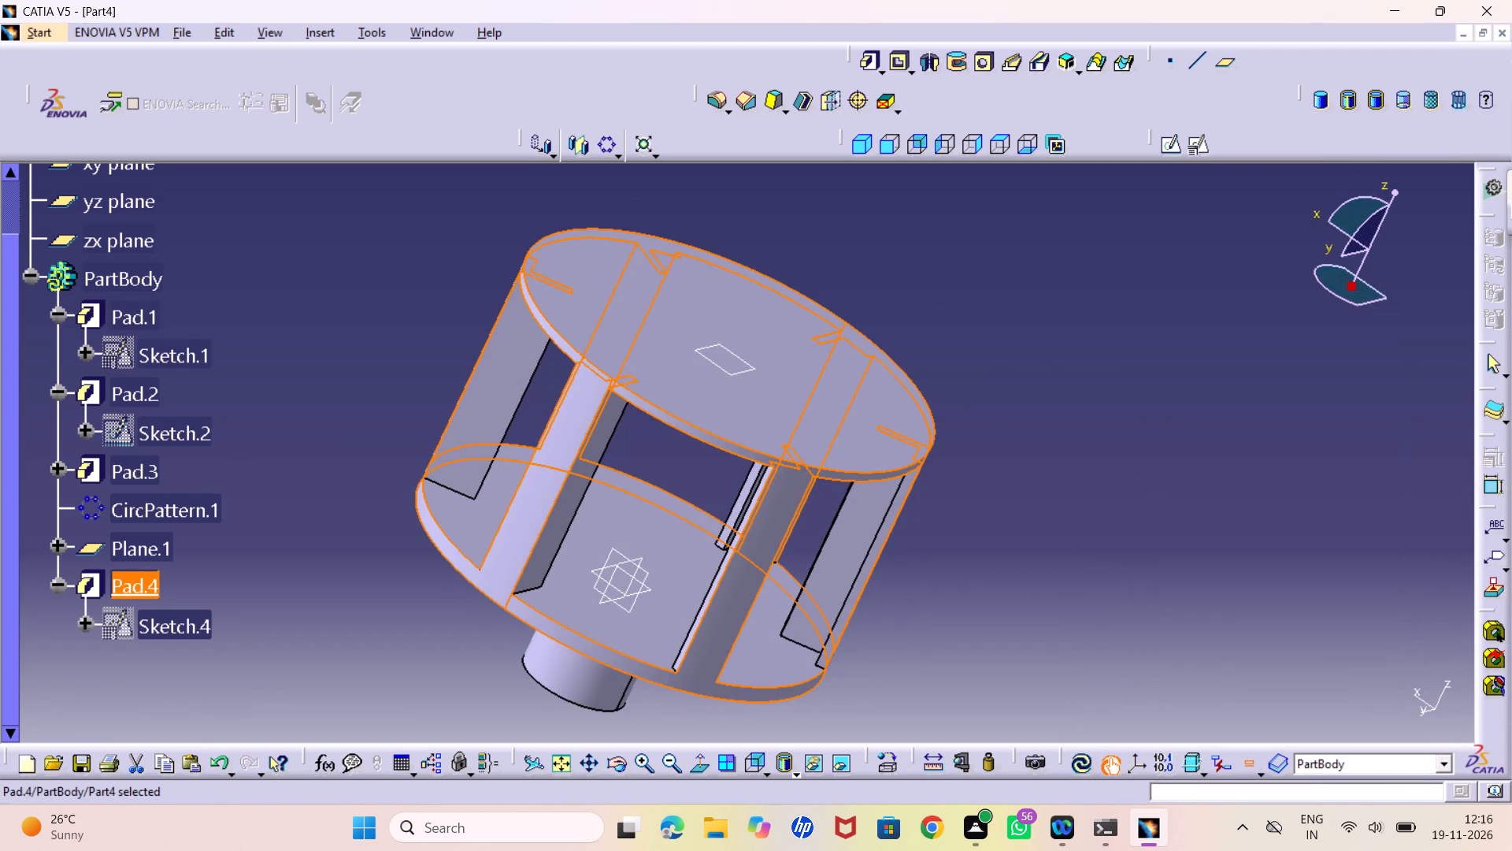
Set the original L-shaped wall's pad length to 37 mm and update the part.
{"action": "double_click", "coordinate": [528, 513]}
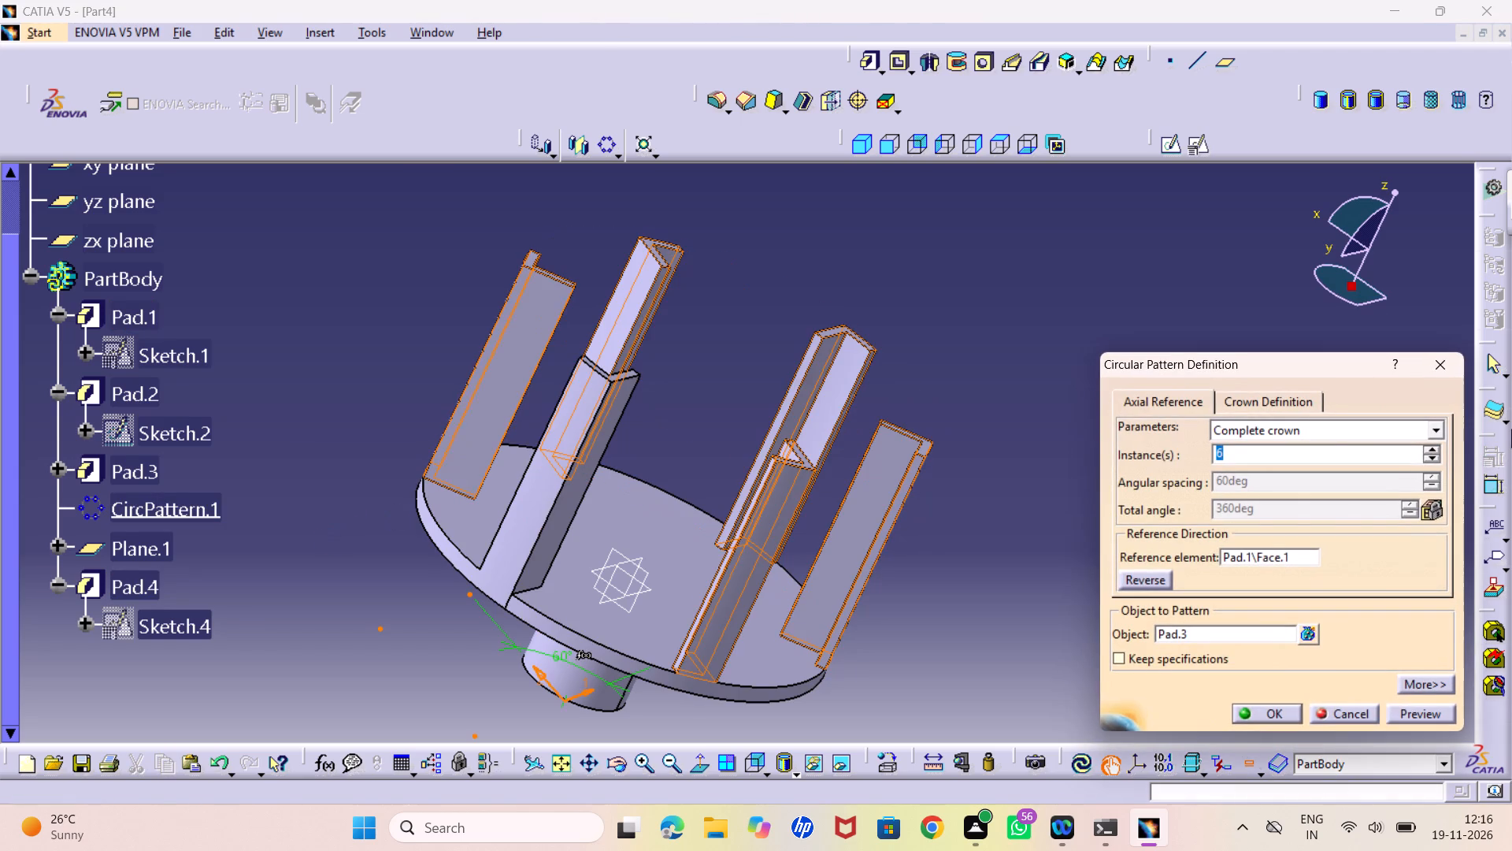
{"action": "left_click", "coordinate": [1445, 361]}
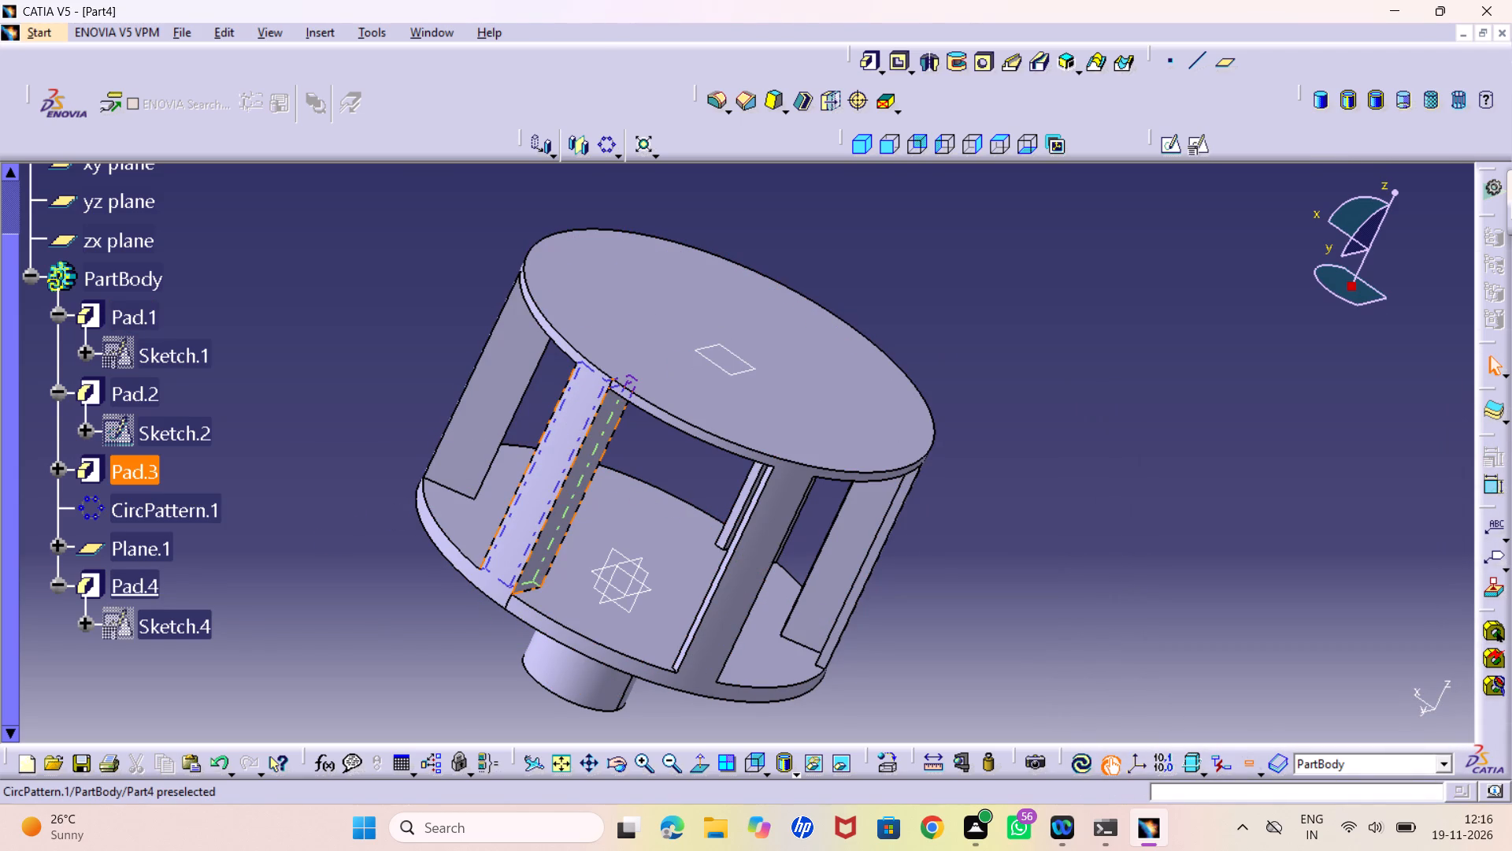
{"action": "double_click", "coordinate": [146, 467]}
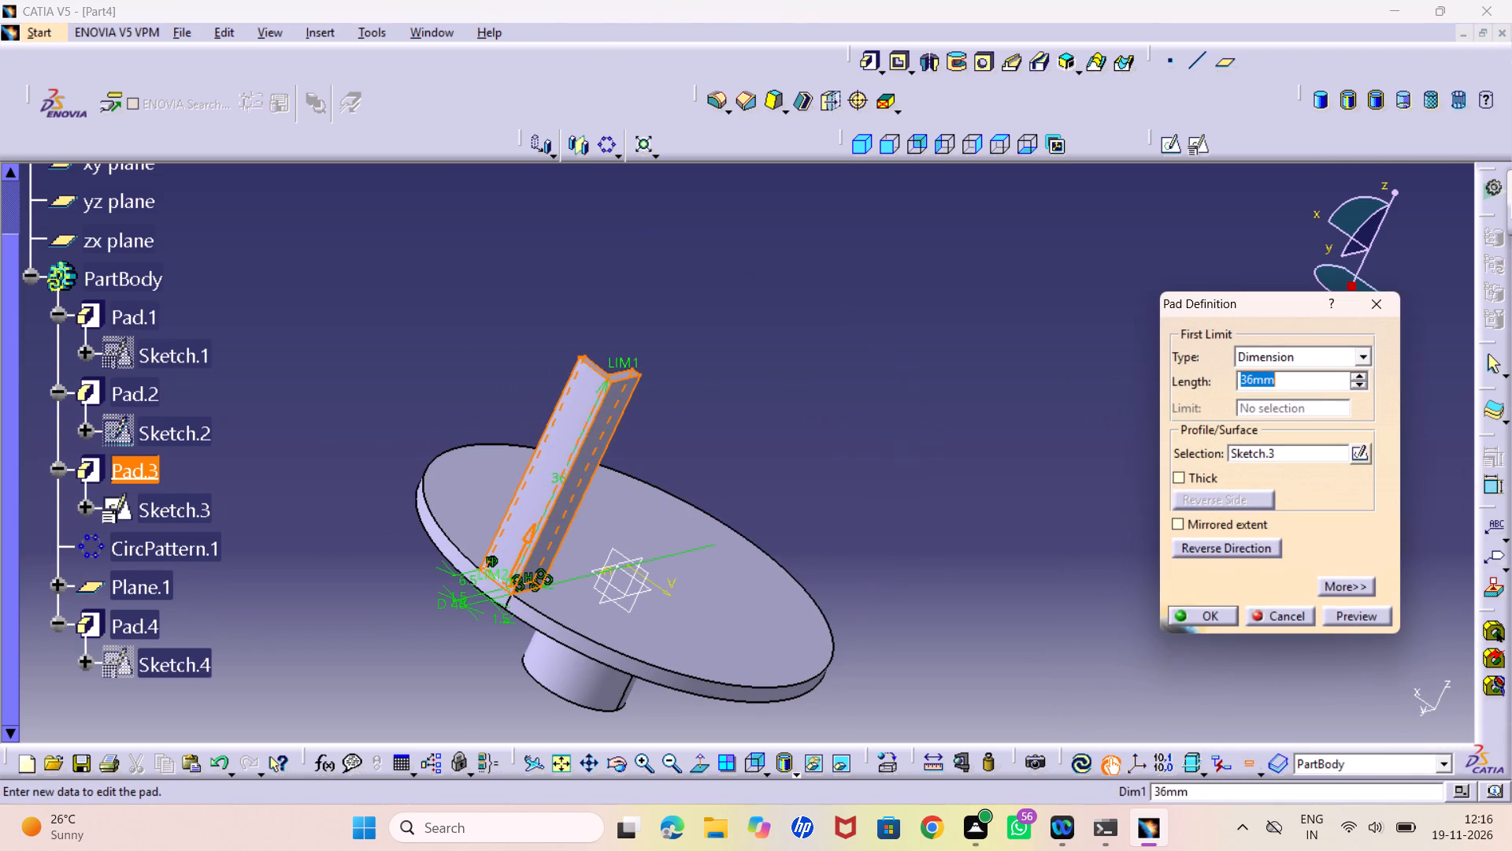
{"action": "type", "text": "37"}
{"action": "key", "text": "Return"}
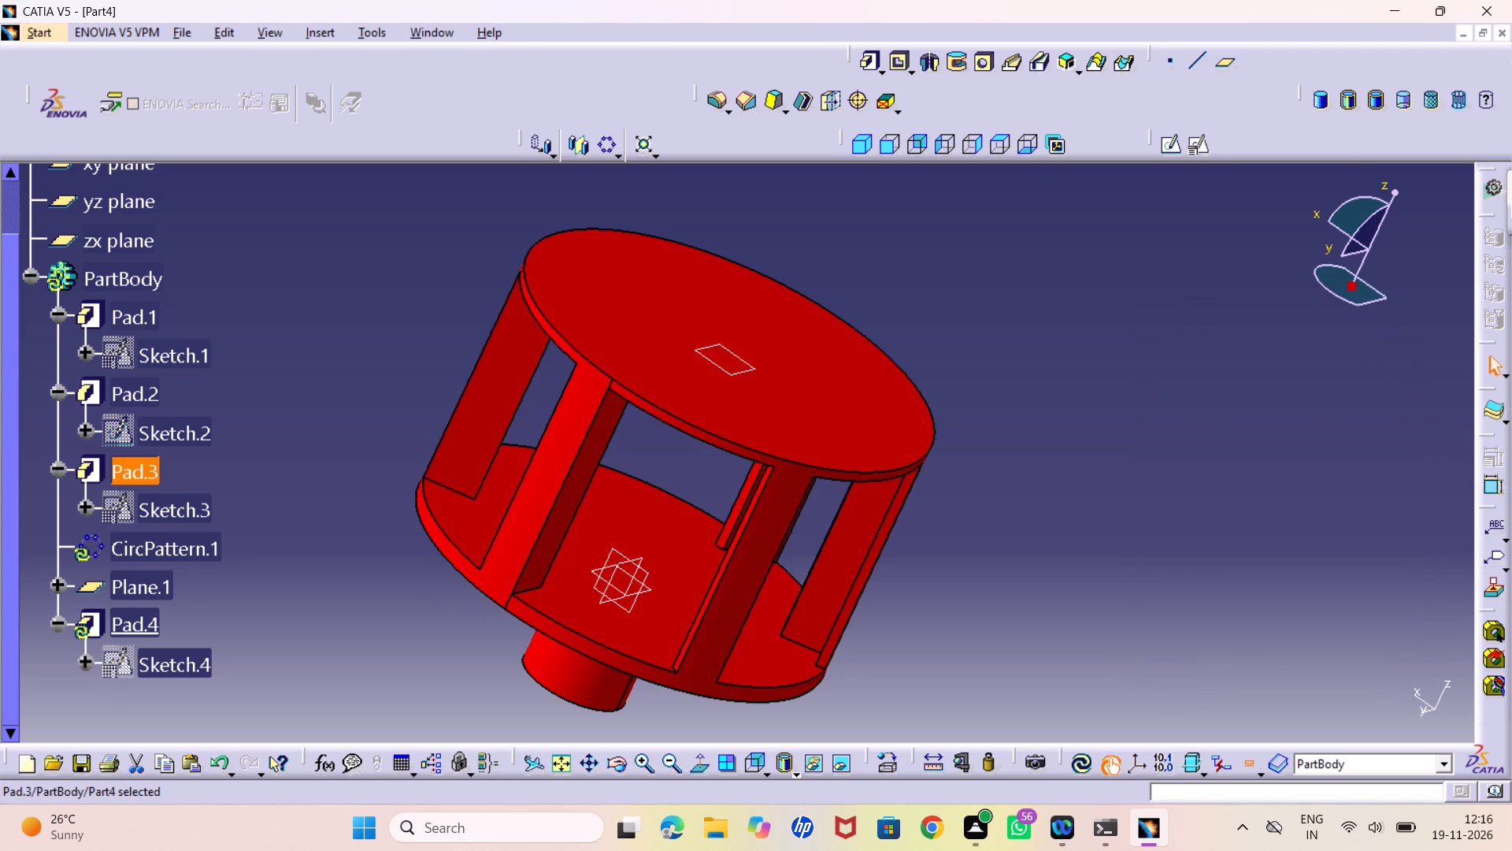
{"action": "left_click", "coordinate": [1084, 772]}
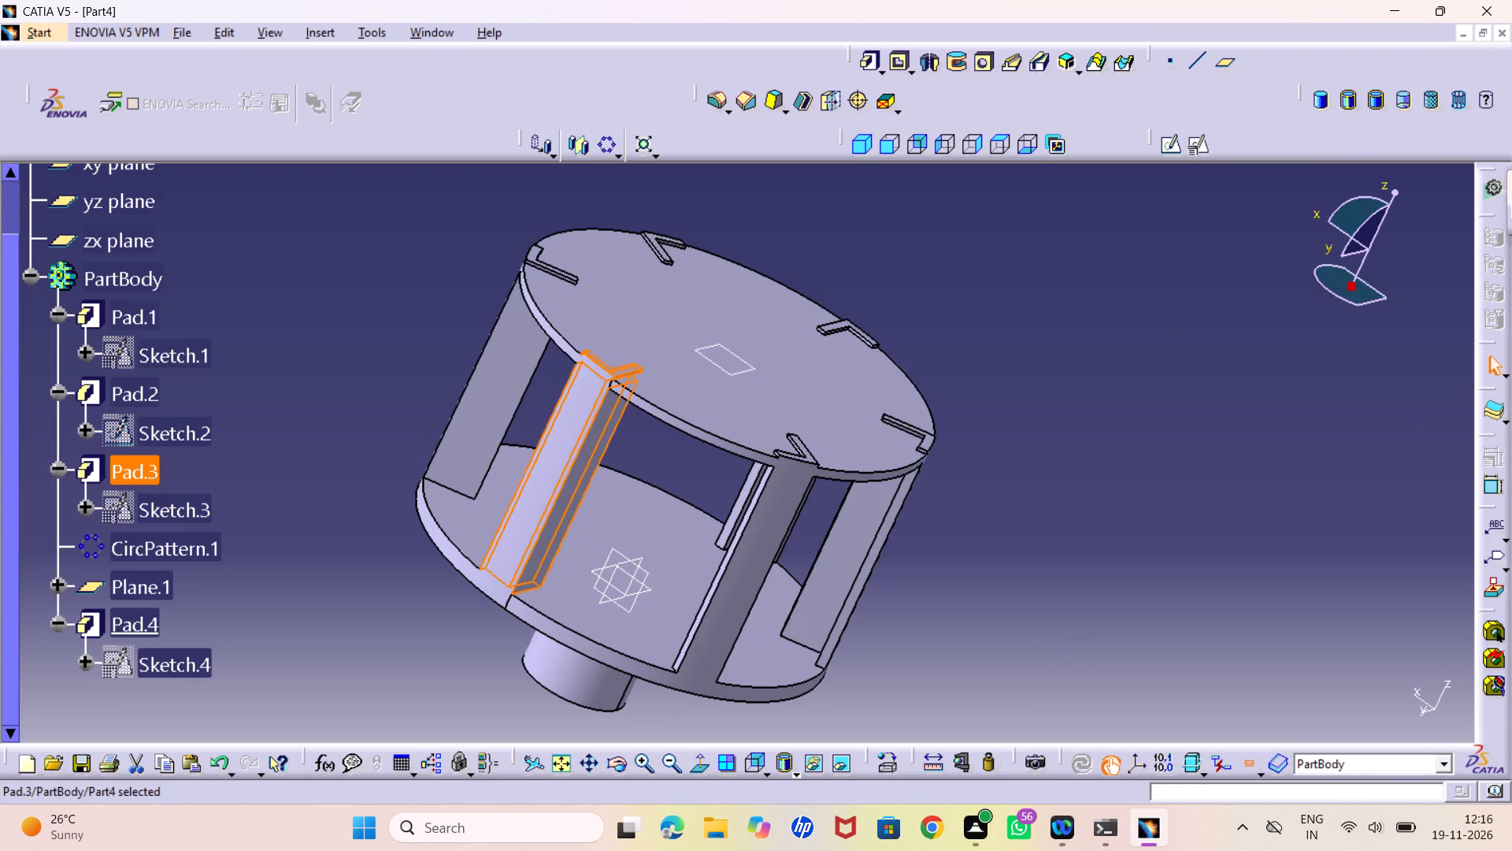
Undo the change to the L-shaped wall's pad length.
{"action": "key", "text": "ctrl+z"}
Measure the overall distance from the top disc's upper face to the underside of the bottom disc.
{"action": "middle_click_drag", "start_coordinate": [1015, 597], "coordinate": [1047, 438]}
{"action": "right_click_drag", "start_coordinate": [1022, 569], "coordinate": [1044, 438]}
{"action": "middle_click_drag", "start_coordinate": [684, 552], "coordinate": [693, 466]}
{"action": "right_click_drag", "start_coordinate": [684, 552], "coordinate": [696, 463]}
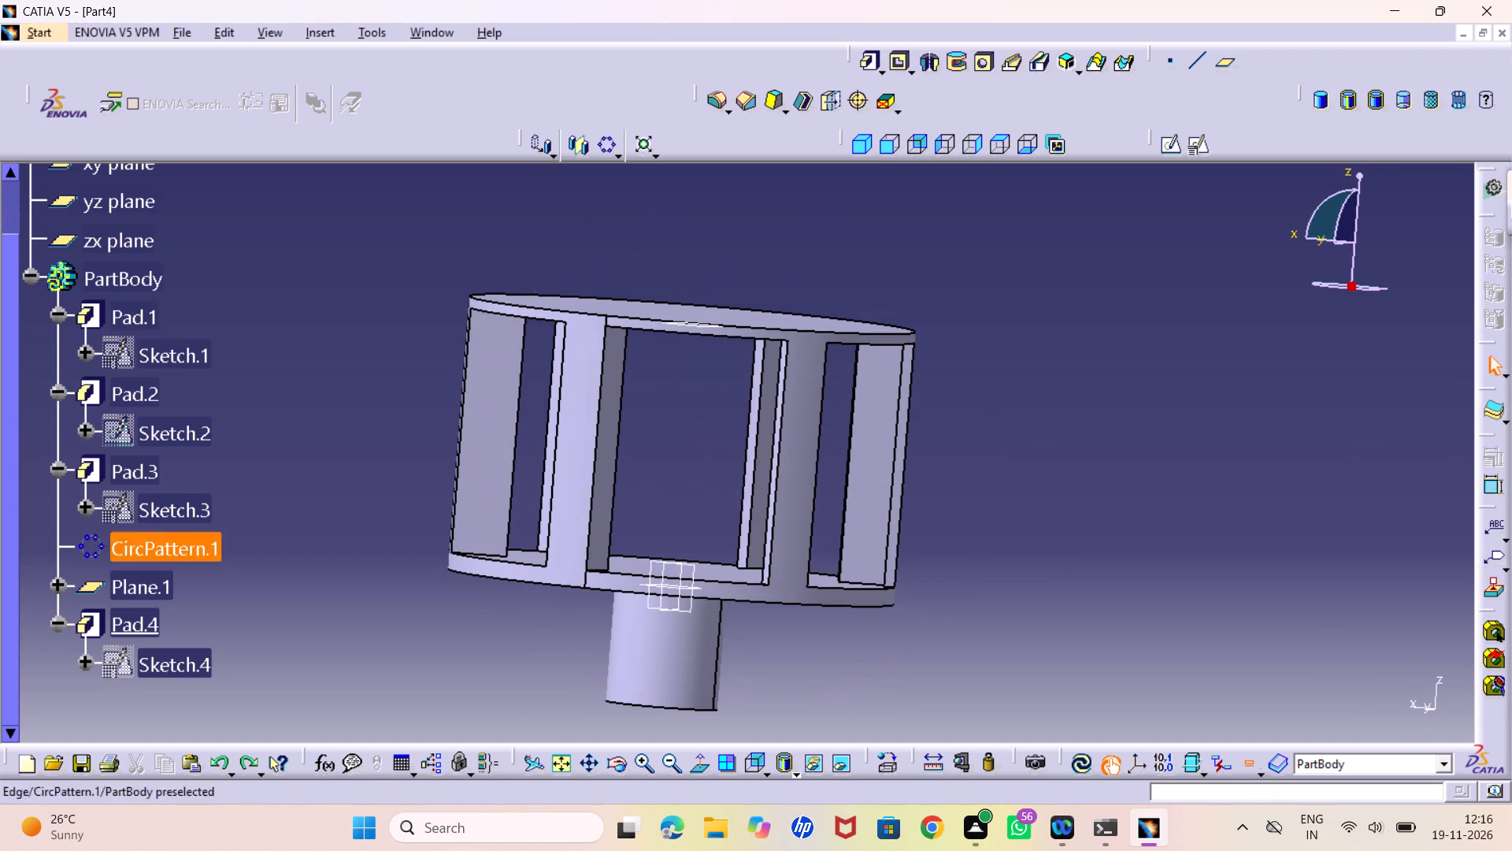
{"action": "left_click", "coordinate": [928, 756]}
{"action": "middle_click_drag", "start_coordinate": [669, 337], "coordinate": [676, 423]}
{"action": "right_click_drag", "start_coordinate": [669, 337], "coordinate": [676, 423]}
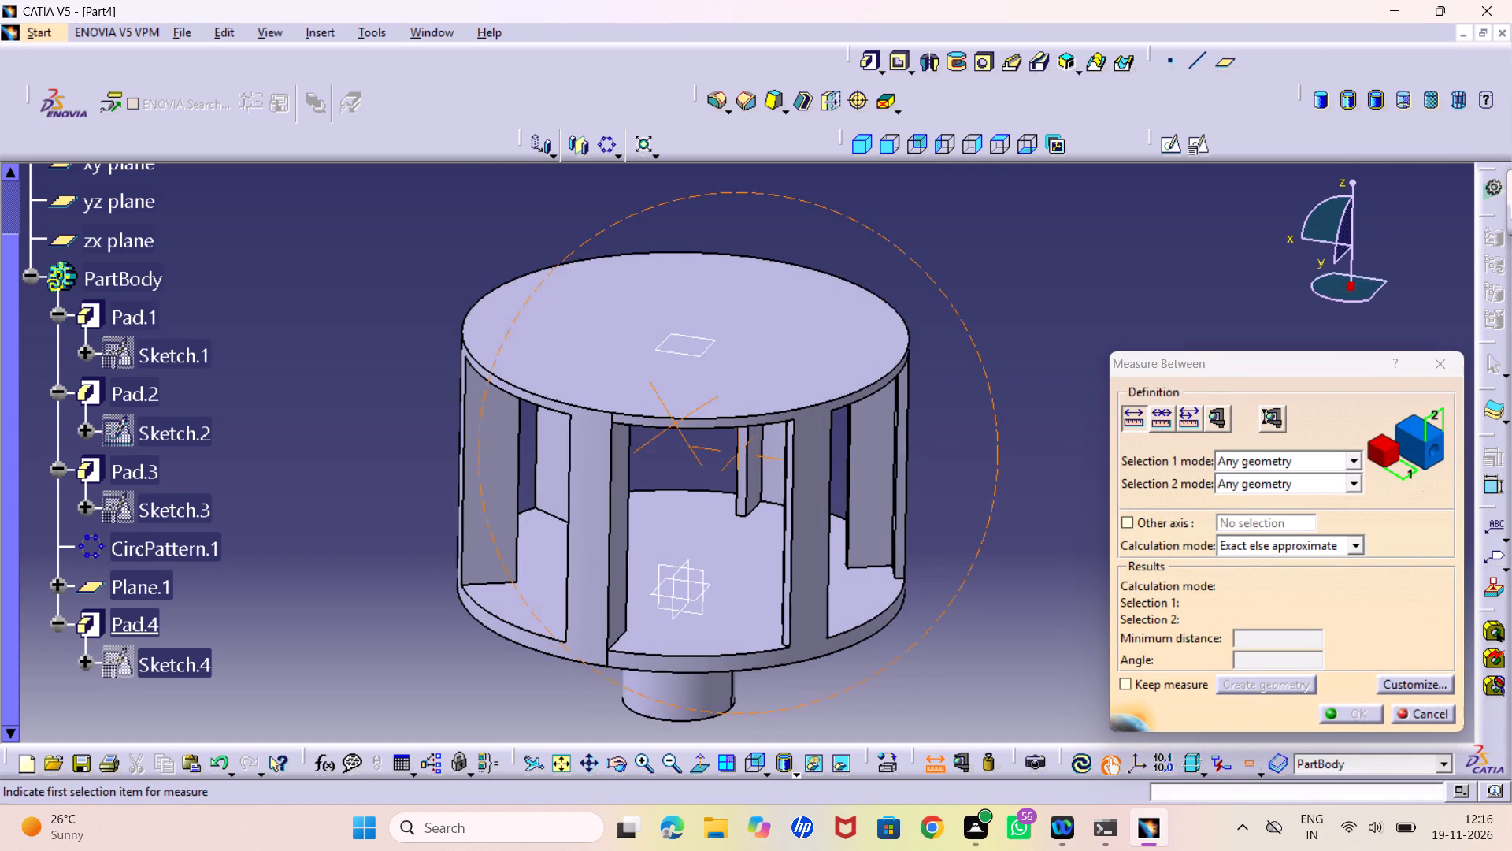
{"action": "left_click", "coordinate": [754, 334]}
{"action": "middle_click_drag", "start_coordinate": [847, 645], "coordinate": [808, 496]}
{"action": "right_click_drag", "start_coordinate": [847, 648], "coordinate": [808, 496]}
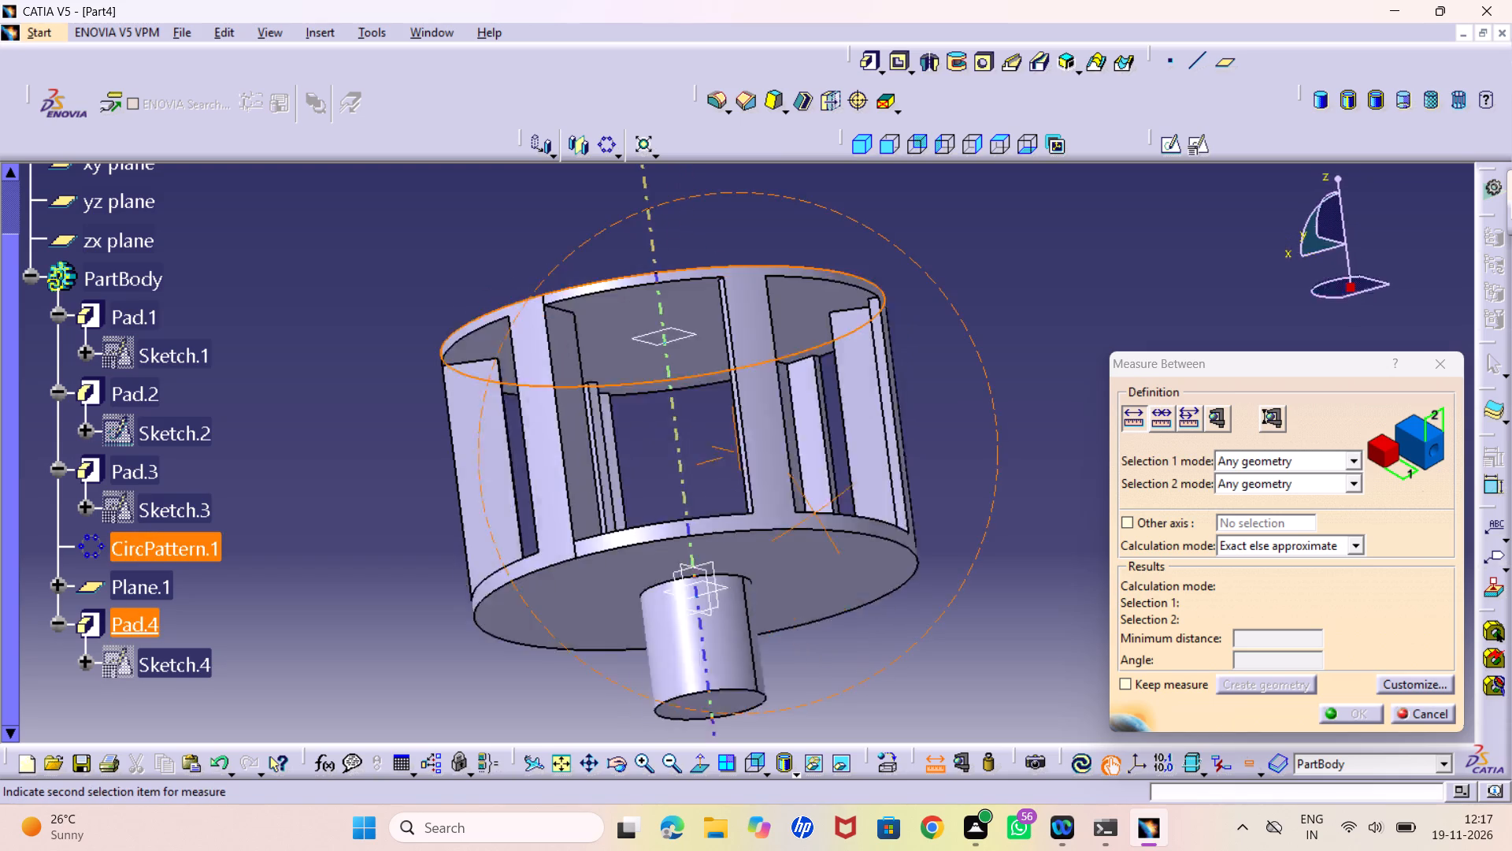
{"action": "middle_click_drag", "start_coordinate": [808, 496], "coordinate": [775, 414]}
{"action": "right_click_drag", "start_coordinate": [808, 496], "coordinate": [775, 414]}
{"action": "left_click", "coordinate": [791, 517]}
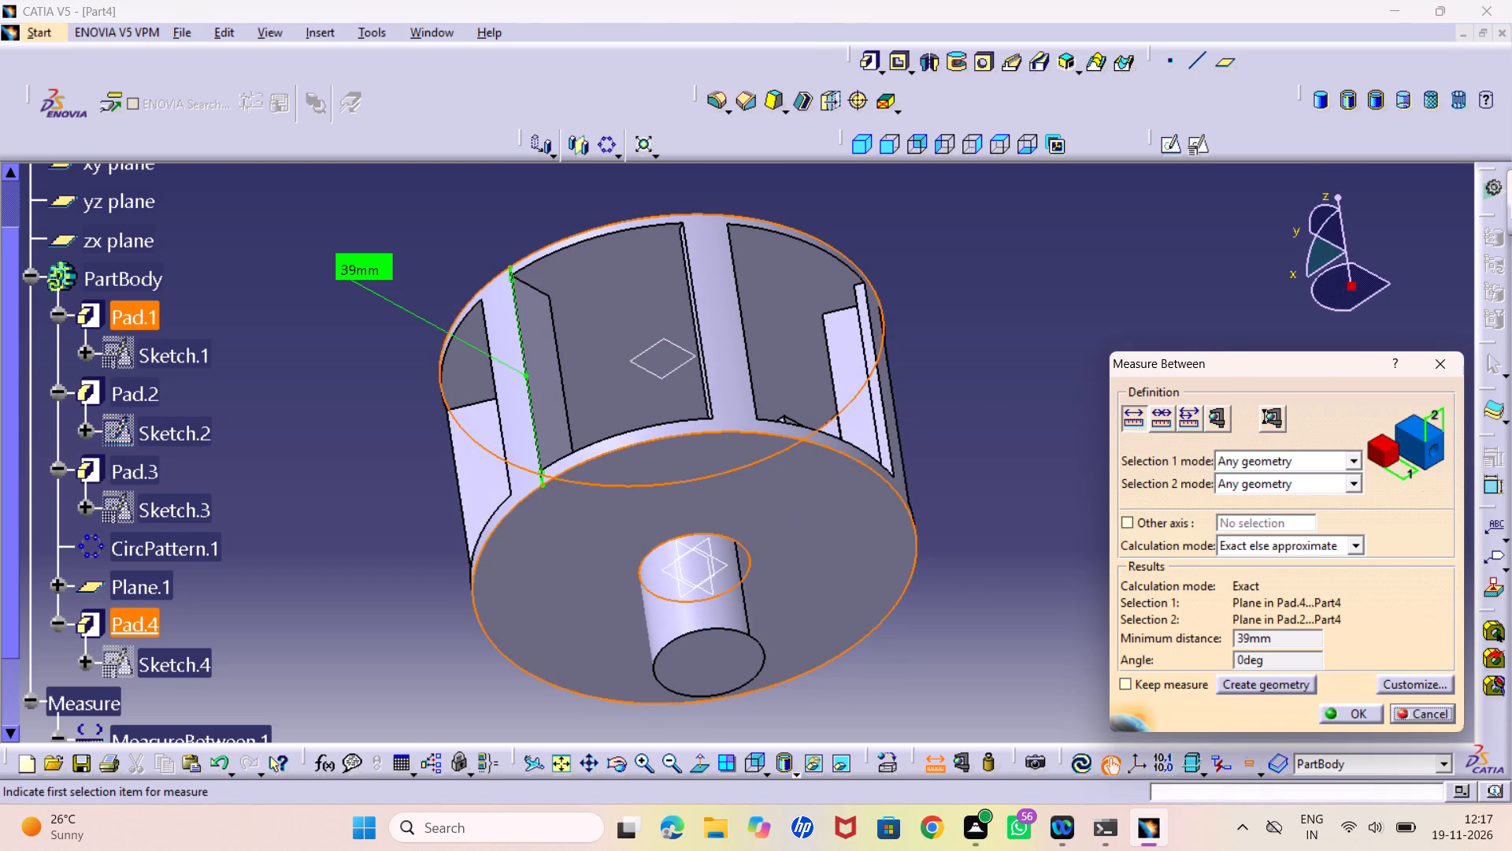
{"action": "left_click", "coordinate": [1455, 359]}
Set the top disc's pad length to 2.5 mm.
{"action": "middle_click_drag", "start_coordinate": [1064, 403], "coordinate": [1009, 606]}
{"action": "right_click_drag", "start_coordinate": [1064, 403], "coordinate": [1009, 606]}
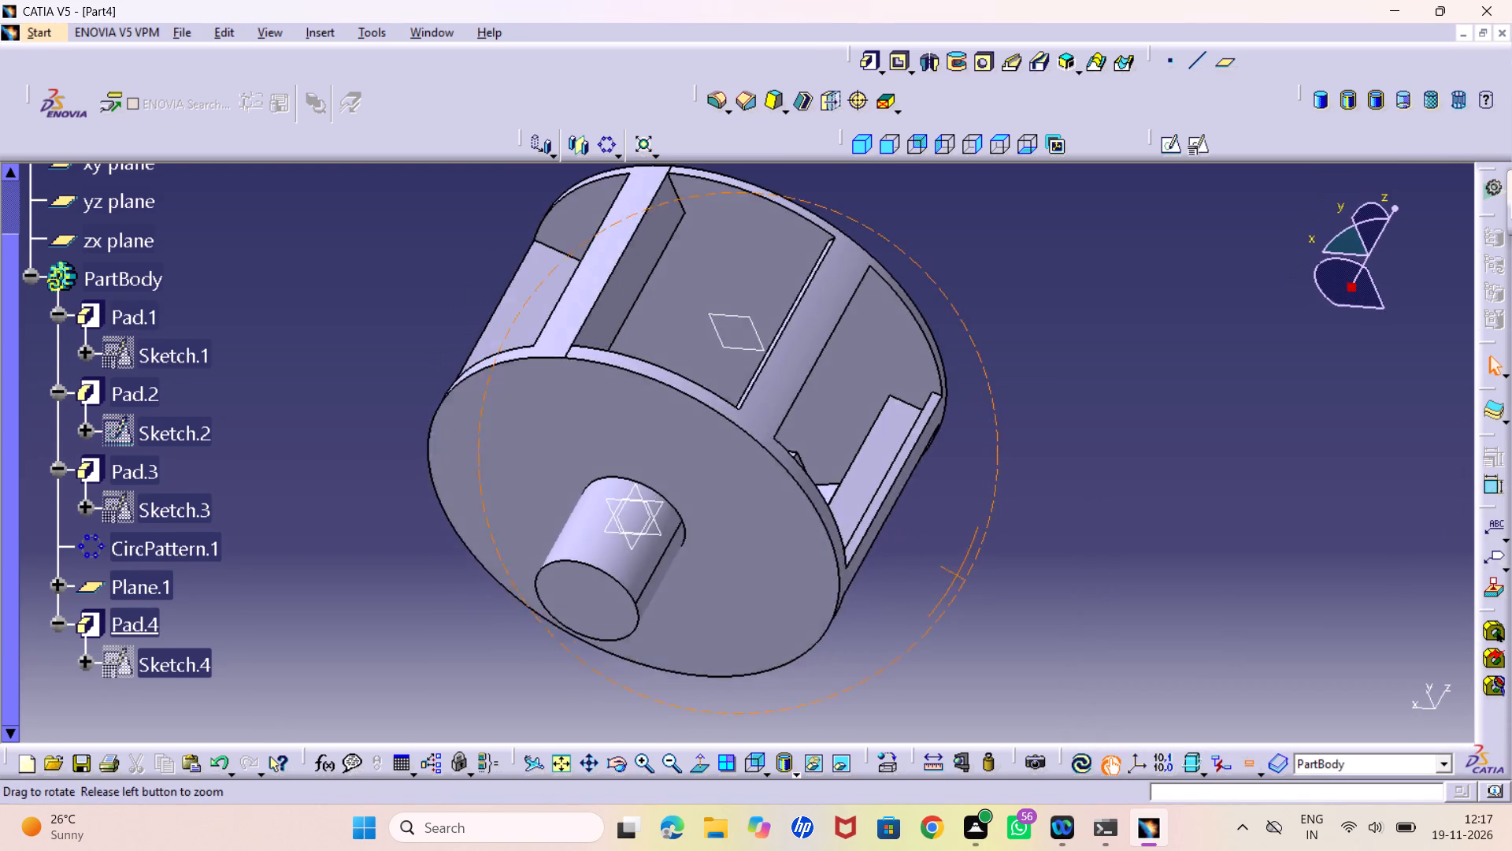
{"action": "middle_click_drag", "start_coordinate": [1009, 606], "coordinate": [1008, 607]}
{"action": "right_click_drag", "start_coordinate": [1009, 606], "coordinate": [980, 593]}
{"action": "right_click_drag", "start_coordinate": [622, 359], "coordinate": [450, 625]}
{"action": "middle_click_drag", "start_coordinate": [622, 366], "coordinate": [454, 635]}
{"action": "left_click", "coordinate": [1156, 368]}
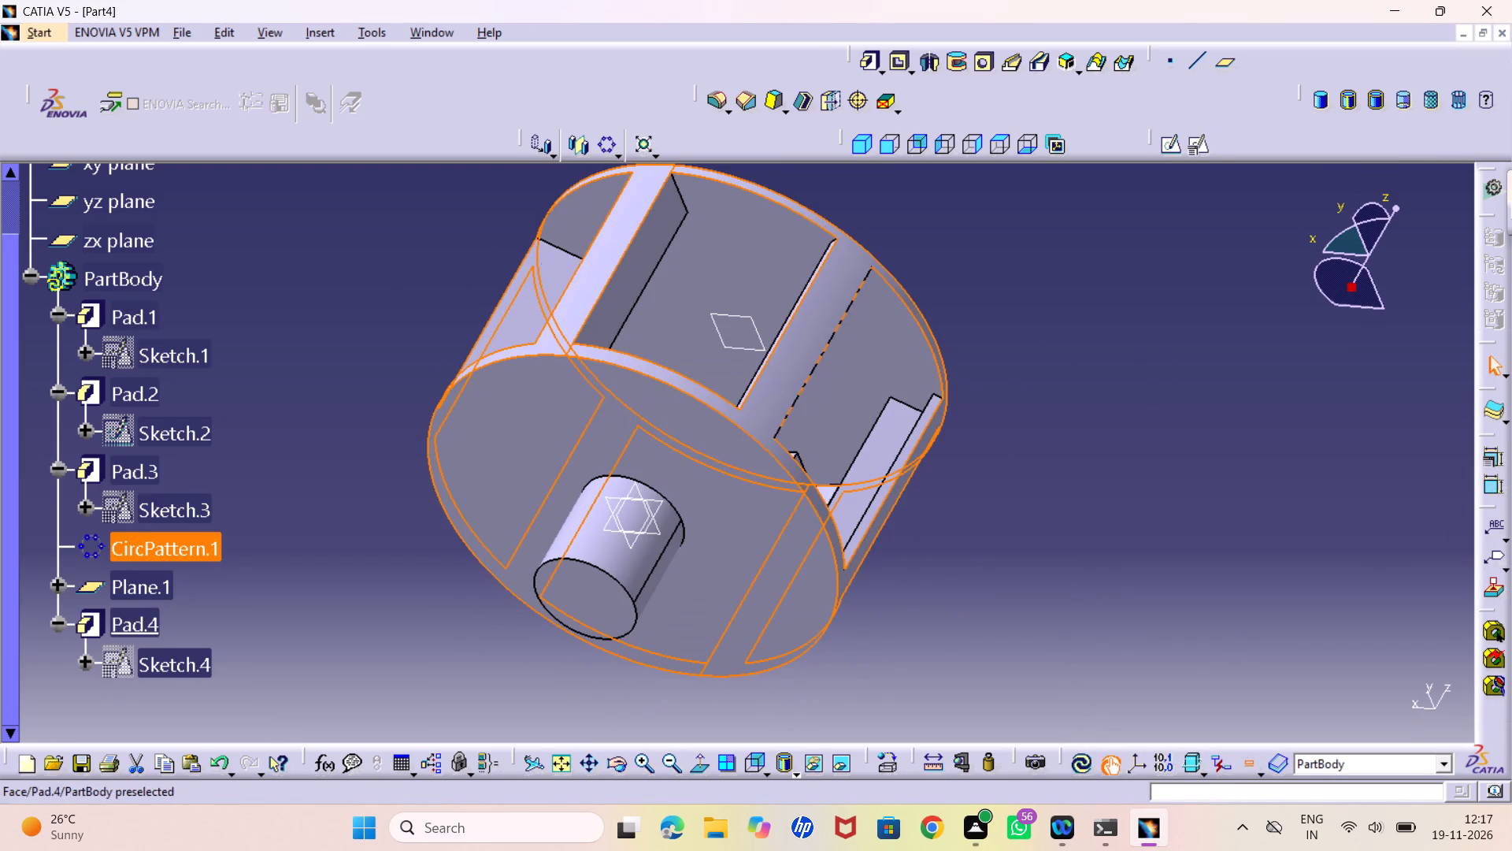
{"action": "middle_click_drag", "start_coordinate": [804, 377], "coordinate": [578, 569]}
{"action": "right_click_drag", "start_coordinate": [804, 377], "coordinate": [576, 567]}
{"action": "left_click_drag", "start_coordinate": [1162, 258], "coordinate": [1154, 262]}
{"action": "double_click", "coordinate": [886, 379]}
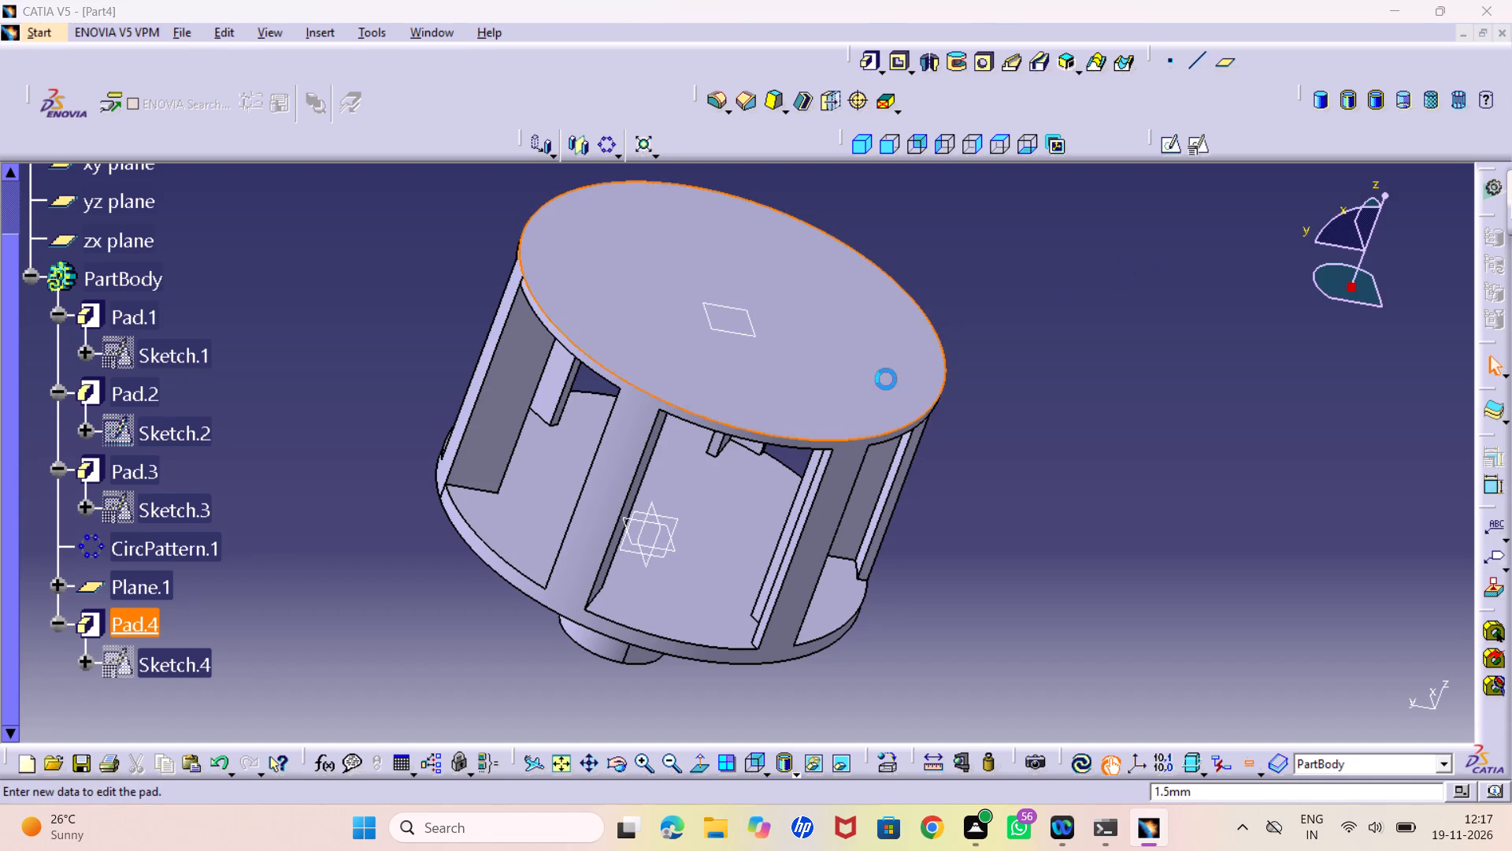
{"action": "type", "text": "2.5"}
{"action": "key", "text": "Return"}
{"action": "left_click", "coordinate": [972, 555]}
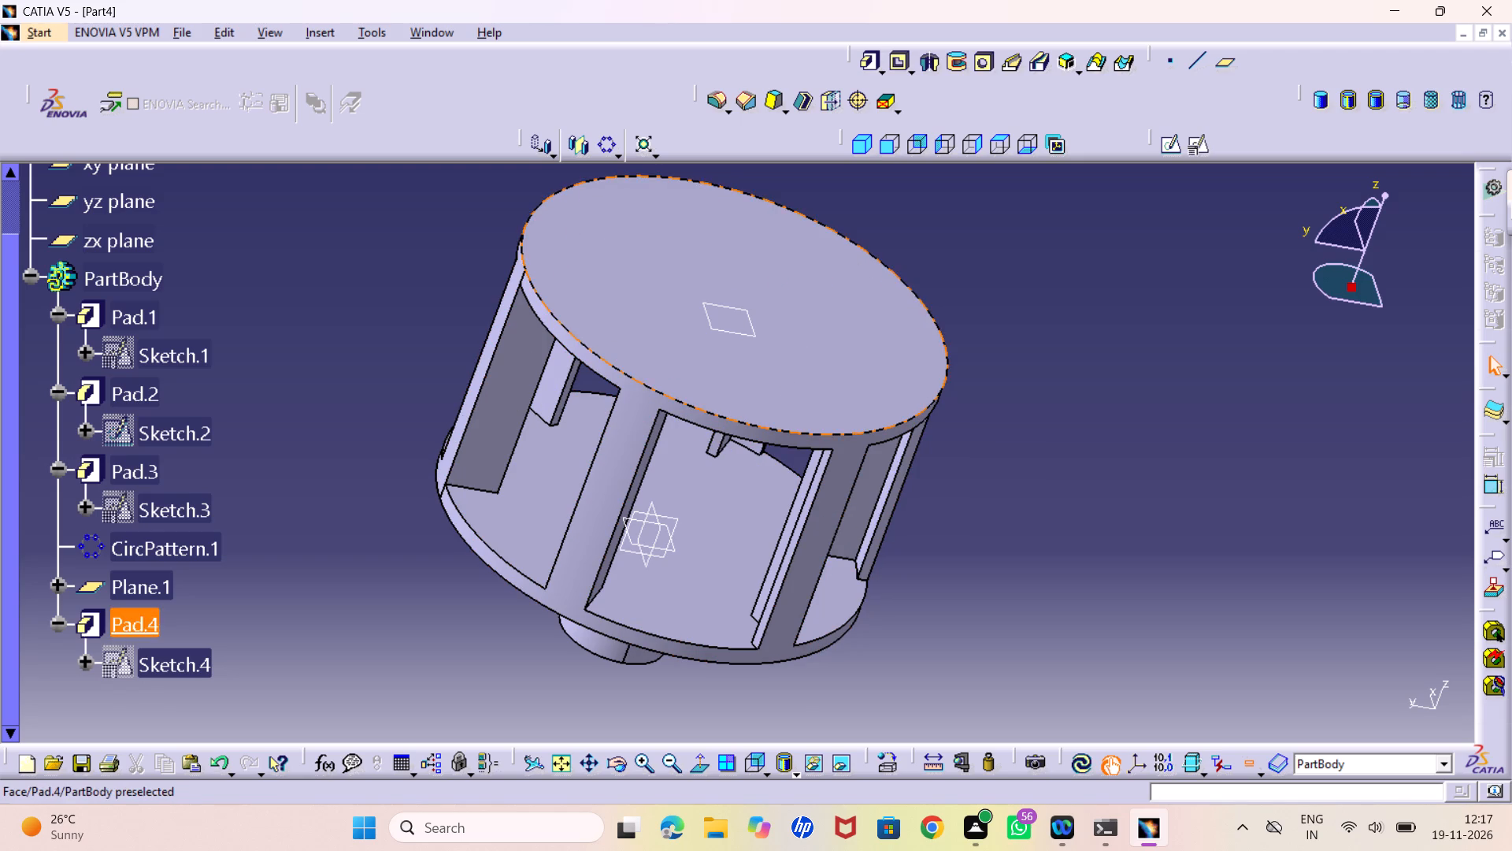
Examine the part from several sides, checking the top disc's thickness and how the walls meet both discs.
{"action": "middle_click_drag", "start_coordinate": [652, 544], "coordinate": [751, 456]}
{"action": "right_click_drag", "start_coordinate": [652, 544], "coordinate": [750, 455]}
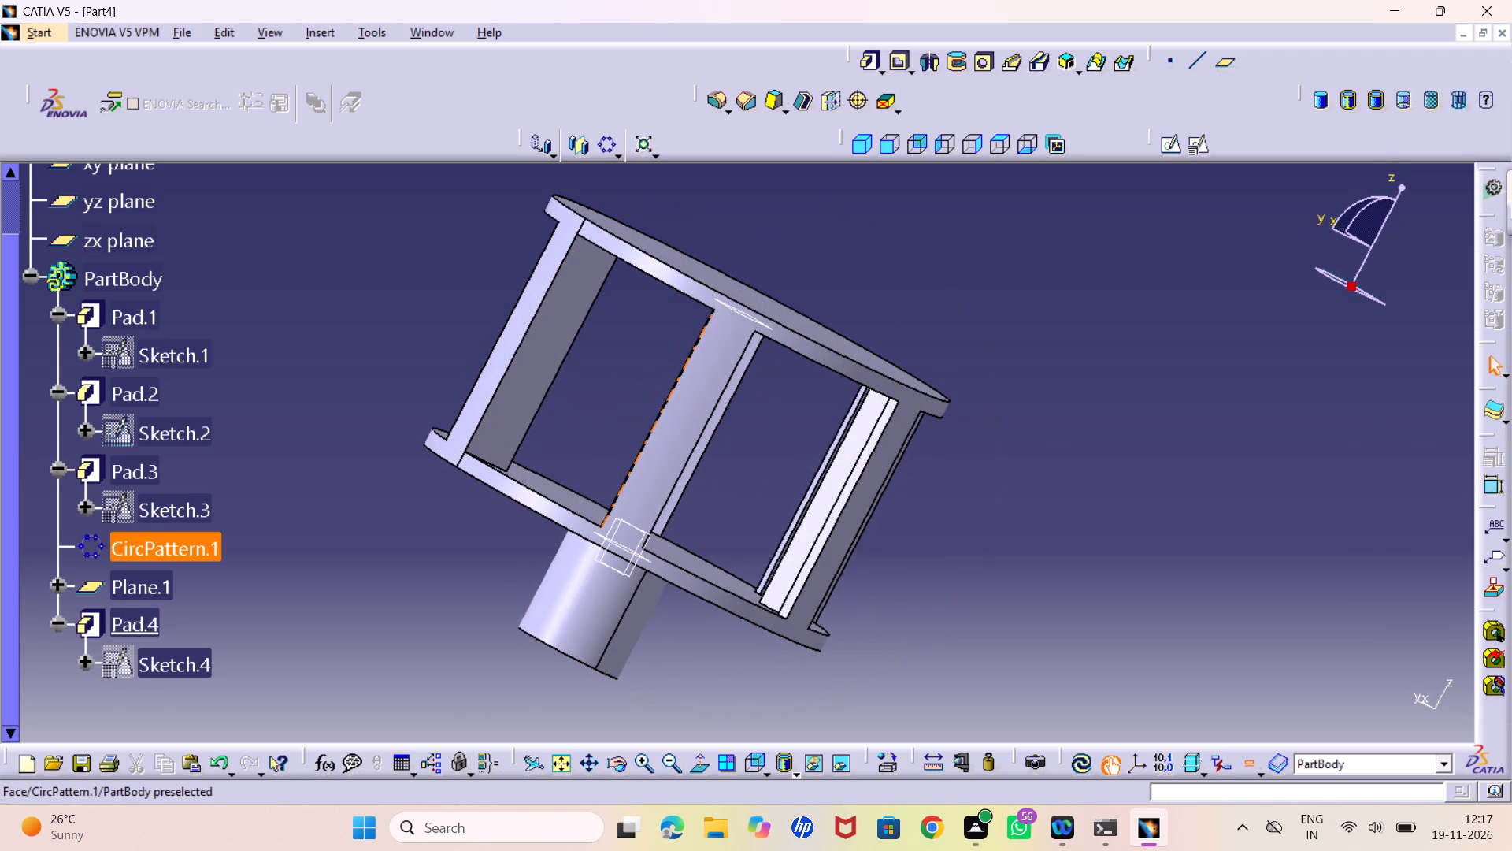
{"action": "middle_click_drag", "start_coordinate": [603, 513], "coordinate": [722, 492]}
{"action": "right_click_drag", "start_coordinate": [603, 513], "coordinate": [724, 492]}
{"action": "middle_click_drag", "start_coordinate": [580, 444], "coordinate": [537, 498]}
{"action": "right_click_drag", "start_coordinate": [580, 444], "coordinate": [537, 498]}
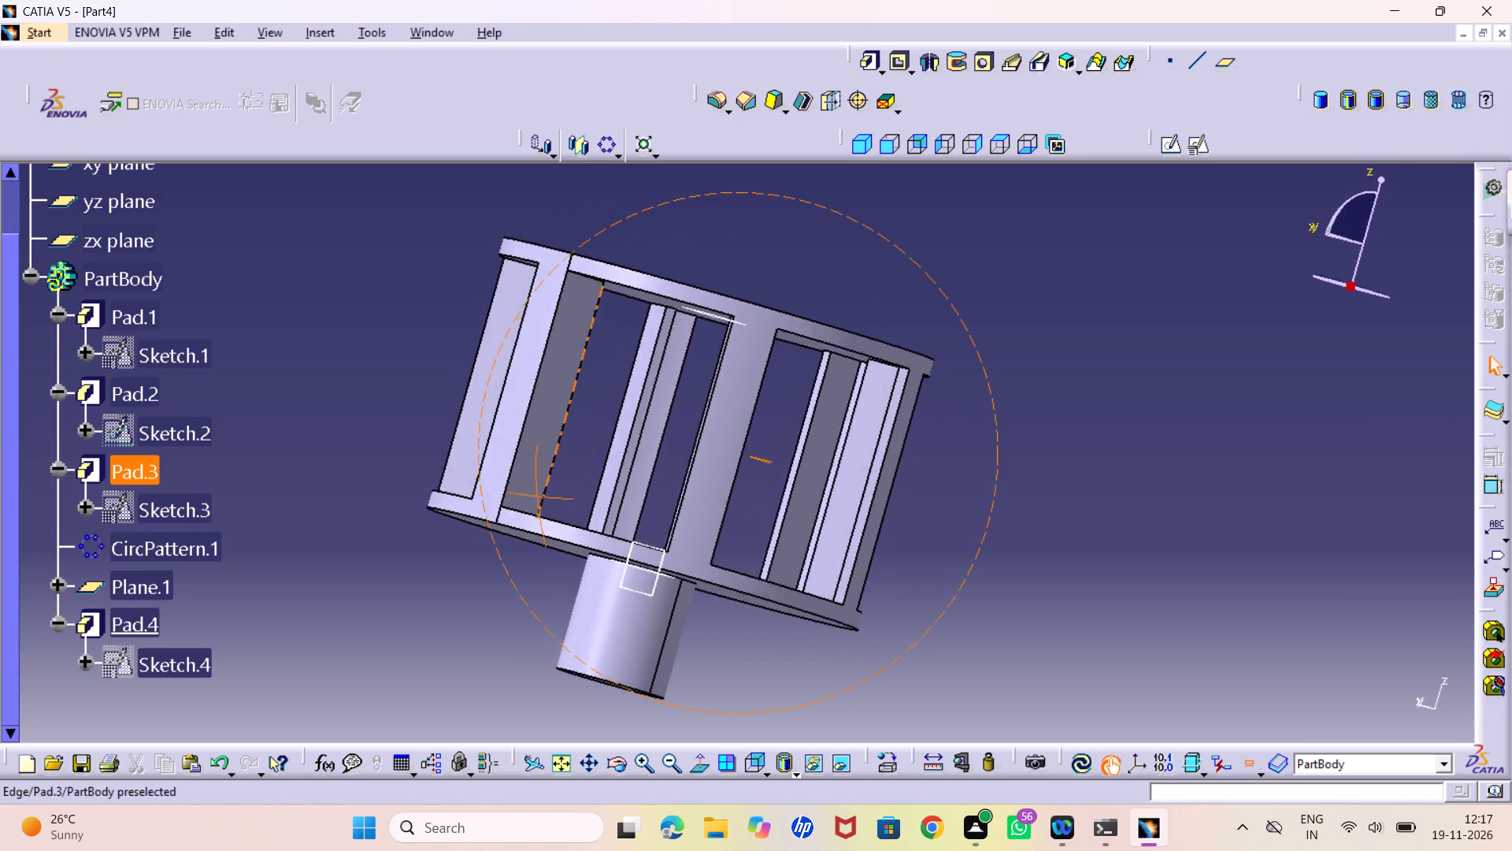
{"action": "middle_click_drag", "start_coordinate": [537, 498], "coordinate": [527, 507]}
{"action": "right_click_drag", "start_coordinate": [537, 498], "coordinate": [527, 507]}
{"action": "middle_click_drag", "start_coordinate": [613, 446], "coordinate": [544, 466]}
{"action": "right_click_drag", "start_coordinate": [613, 446], "coordinate": [544, 466]}
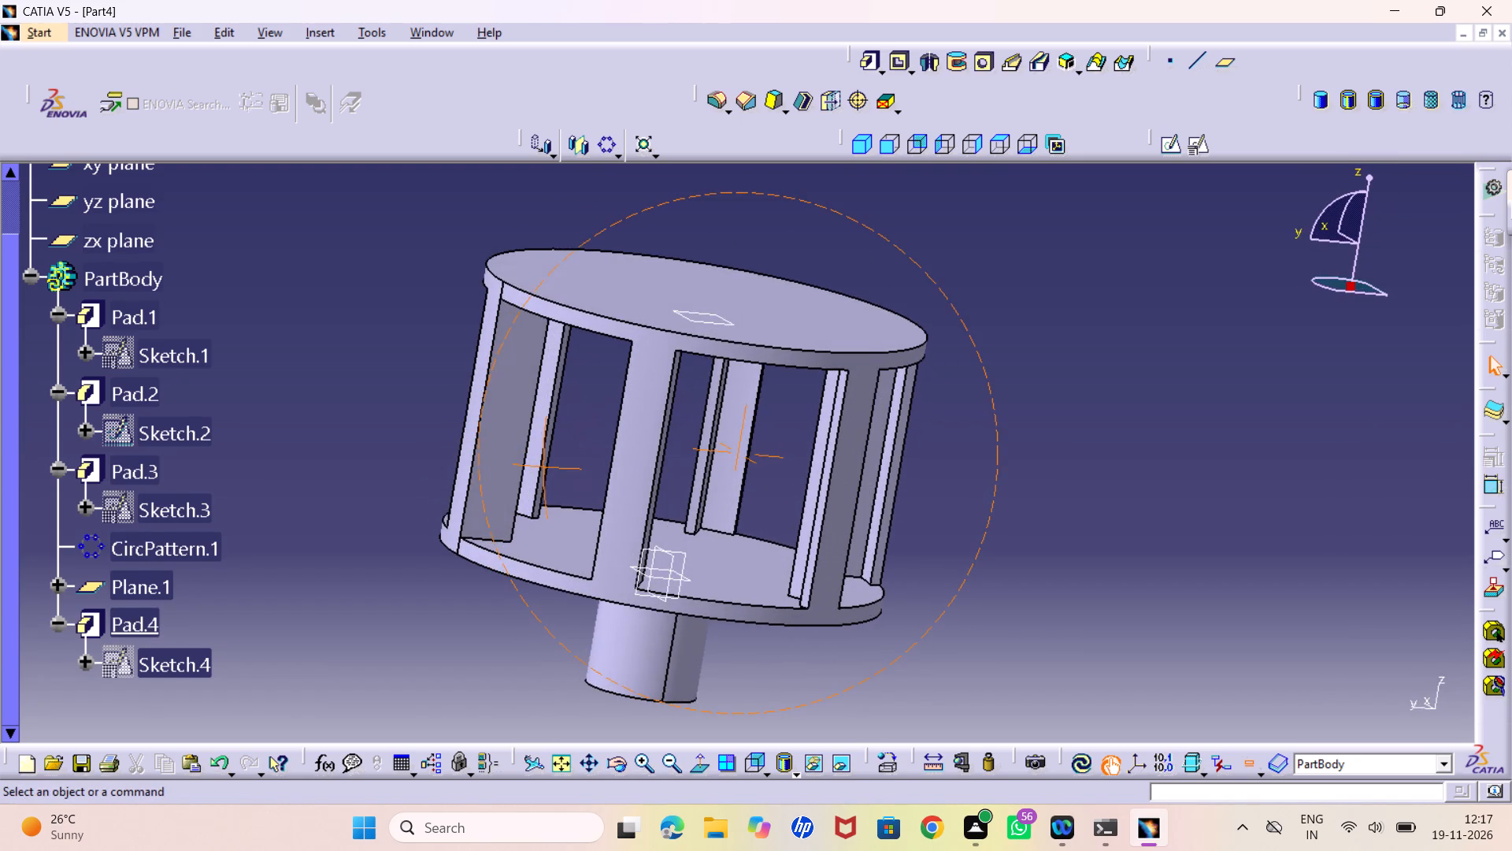
{"action": "right_click_drag", "start_coordinate": [544, 466], "coordinate": [542, 465]}
{"action": "middle_click_drag", "start_coordinate": [544, 466], "coordinate": [542, 465]}
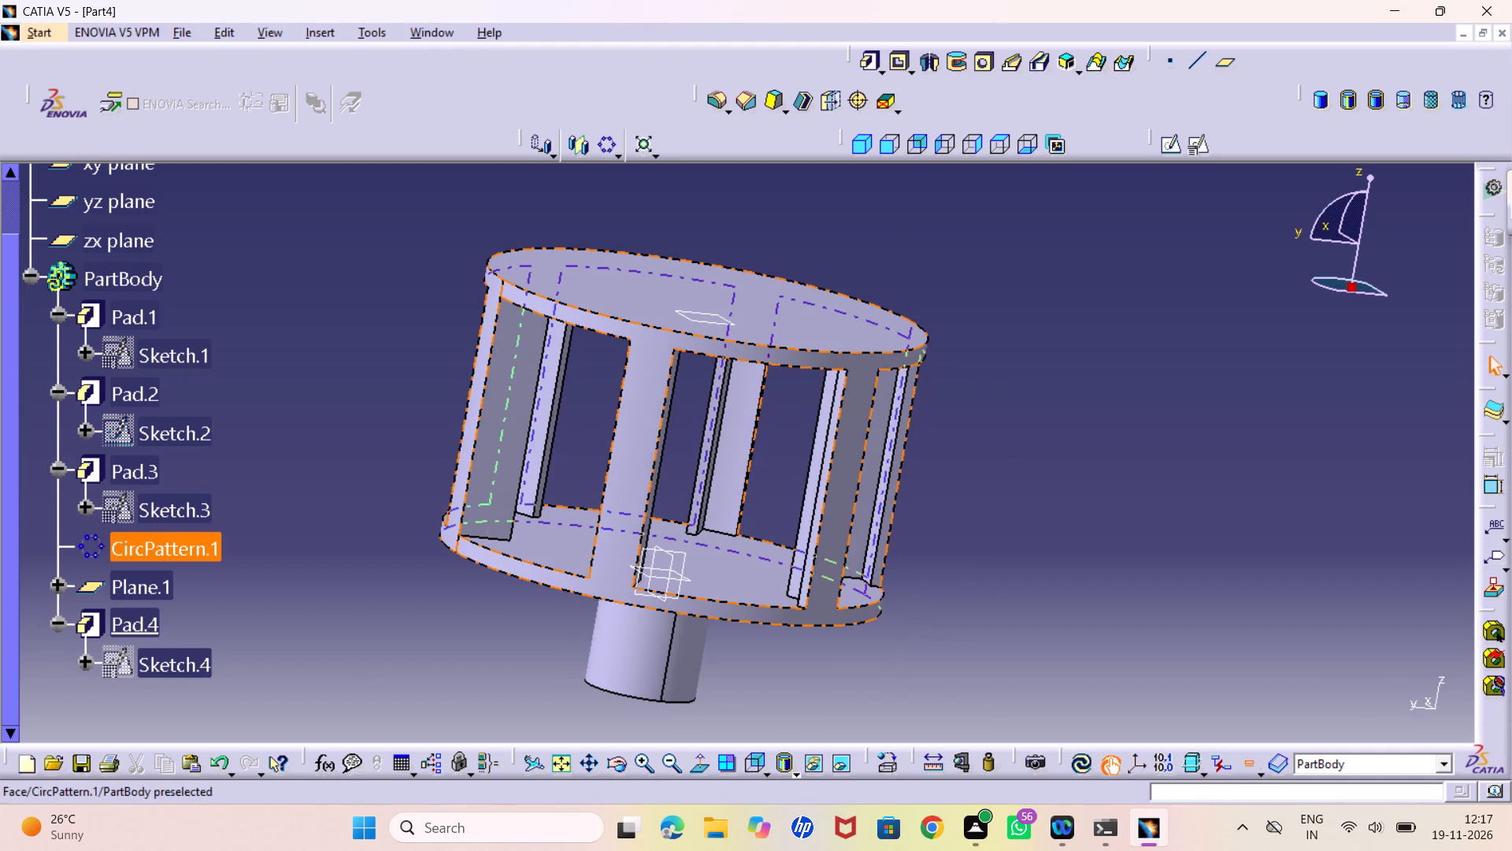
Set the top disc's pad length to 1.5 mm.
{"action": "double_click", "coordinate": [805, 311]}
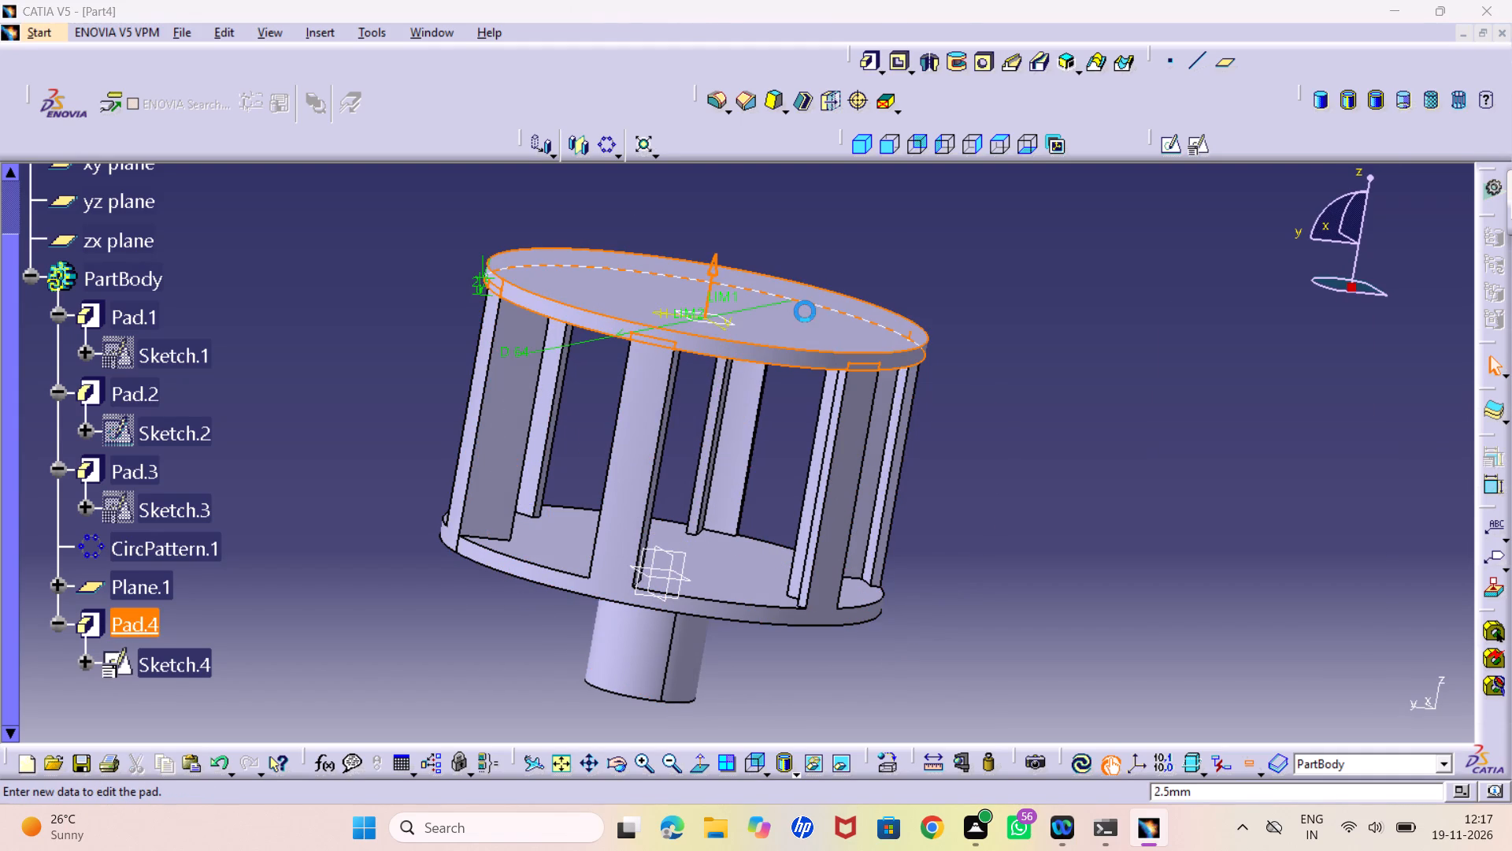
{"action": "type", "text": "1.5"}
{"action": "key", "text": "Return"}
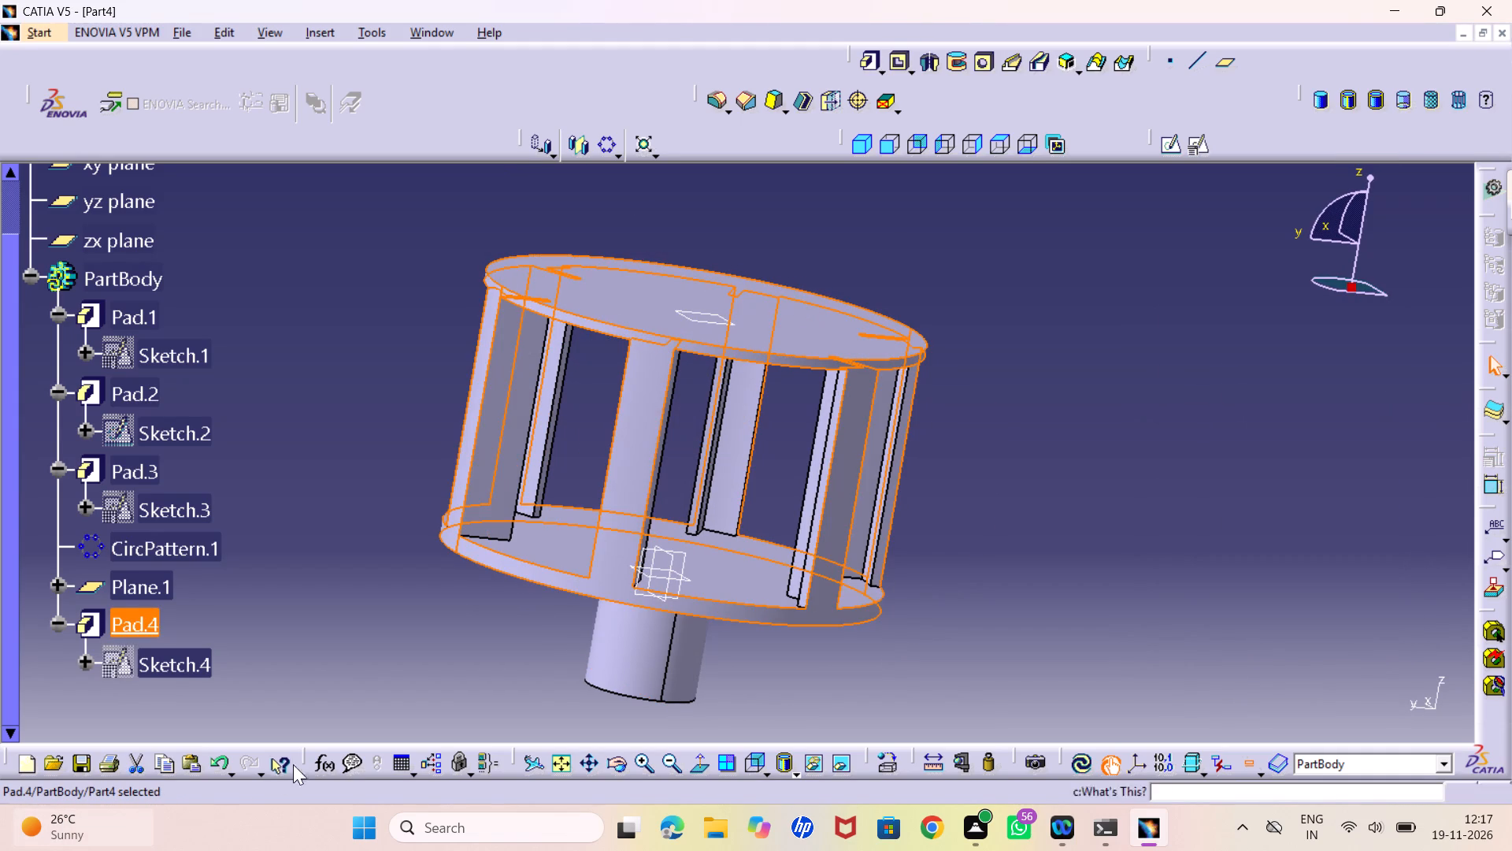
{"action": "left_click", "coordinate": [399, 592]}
Measure the overall distance from the top disc's upper face to the underside of the bottom disc.
{"action": "middle_click_drag", "start_coordinate": [563, 430], "coordinate": [512, 466]}
{"action": "right_click_drag", "start_coordinate": [563, 430], "coordinate": [512, 466]}
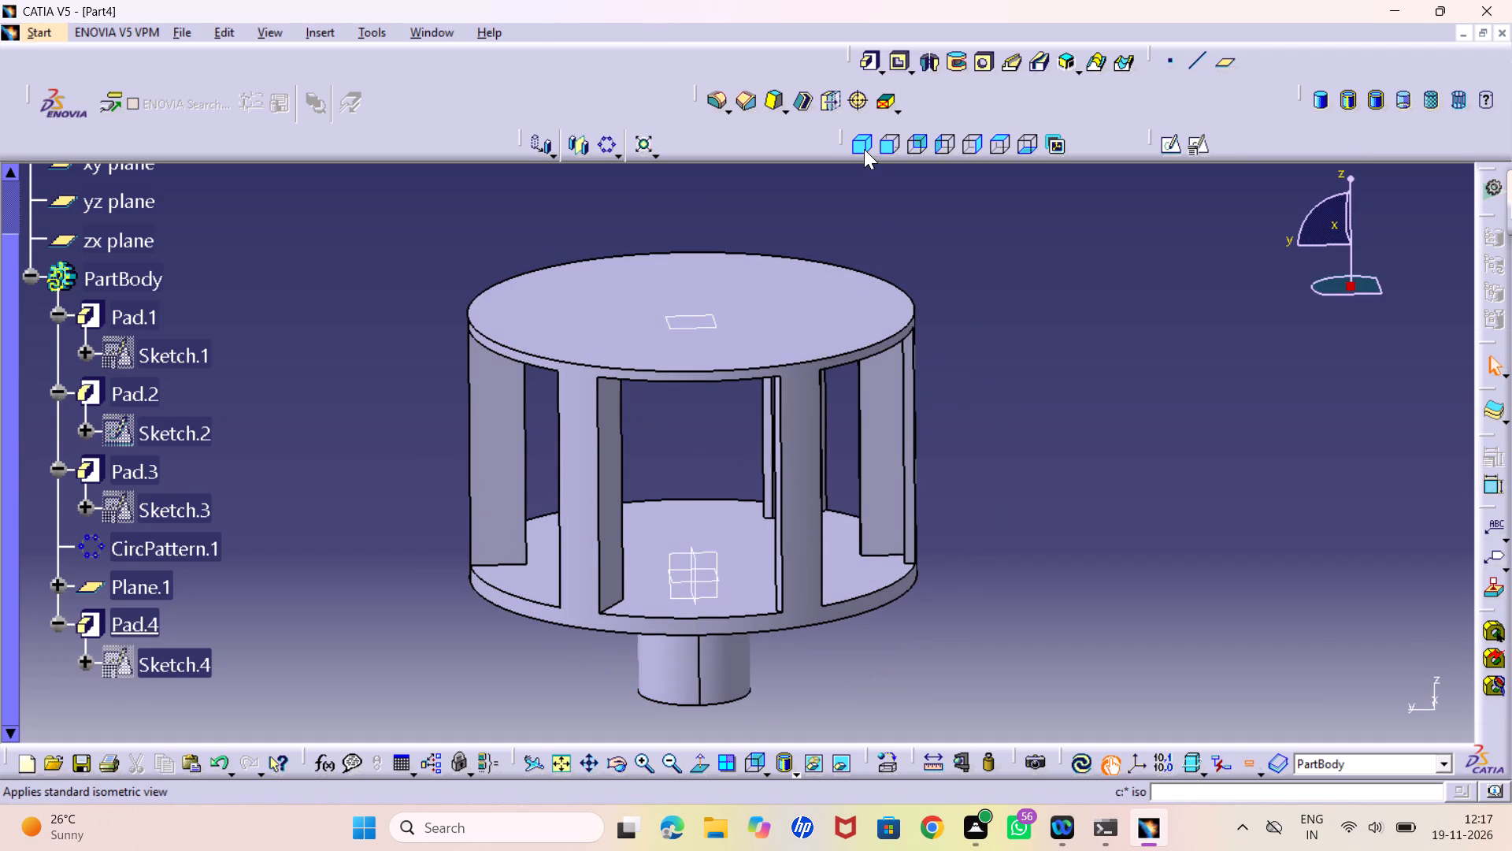
{"action": "left_click", "coordinate": [931, 759]}
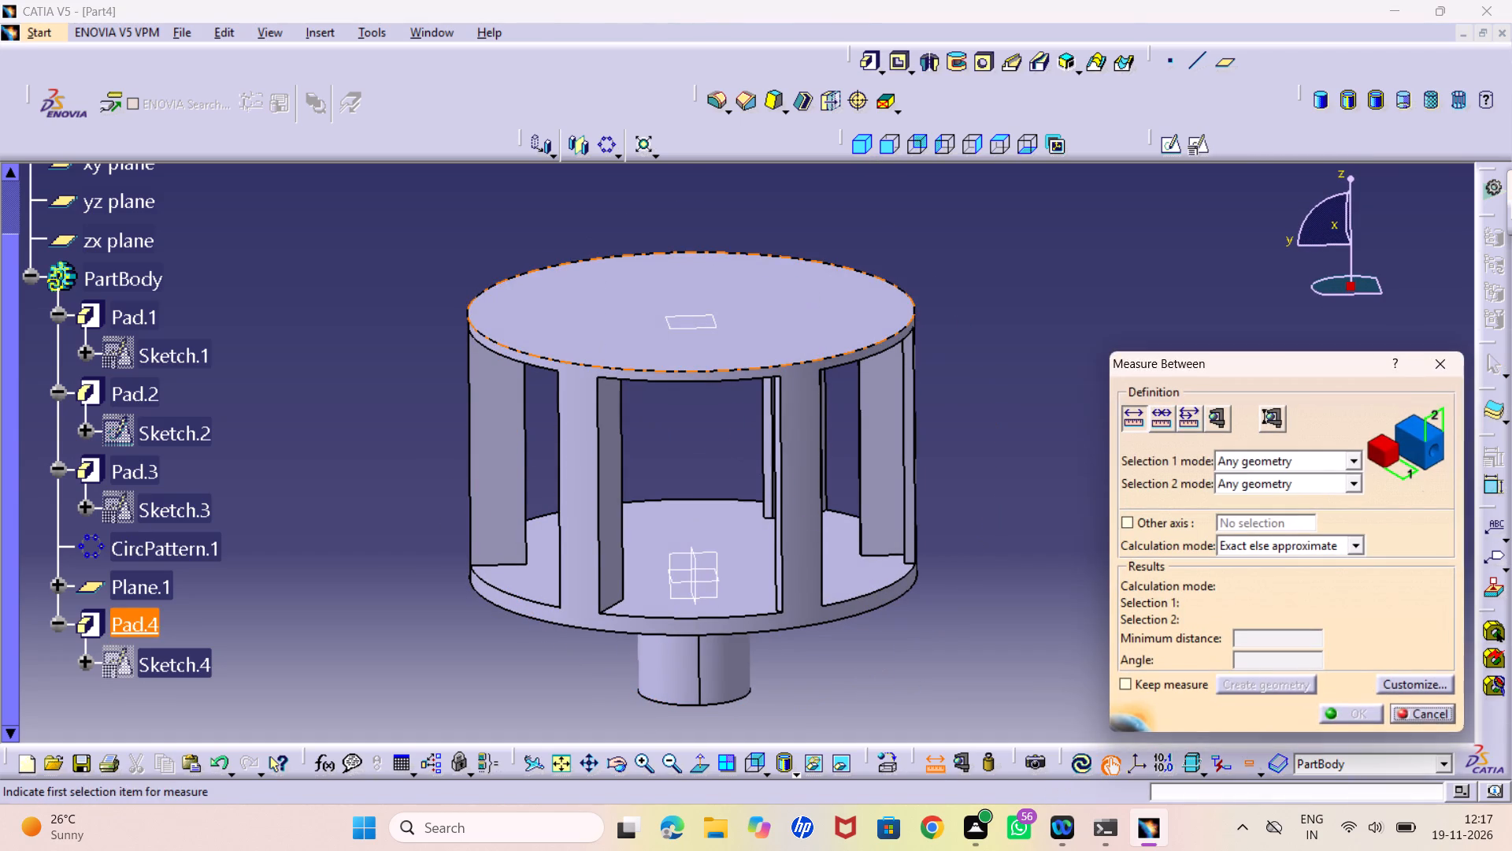
{"action": "left_click_drag", "start_coordinate": [788, 297], "coordinate": [793, 305]}
{"action": "middle_click_drag", "start_coordinate": [820, 570], "coordinate": [721, 364]}
{"action": "right_click_drag", "start_coordinate": [820, 570], "coordinate": [721, 364]}
{"action": "left_click", "coordinate": [810, 520]}
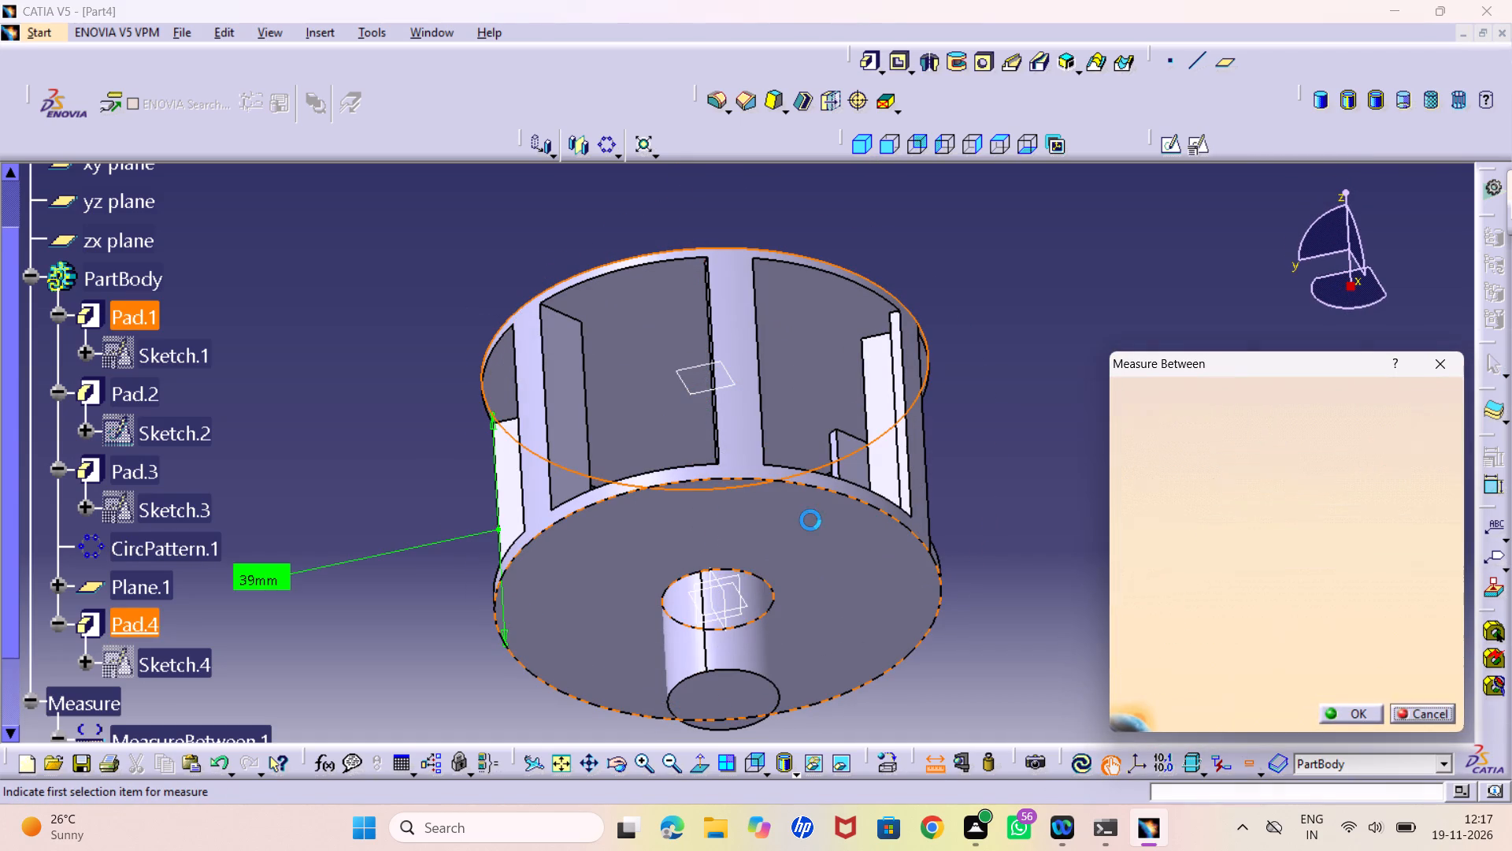
{"action": "left_click", "coordinate": [1455, 362]}
Set the top disc's pad length to 2.5 mm.
{"action": "middle_click_drag", "start_coordinate": [1103, 376], "coordinate": [1037, 479]}
{"action": "right_click_drag", "start_coordinate": [1103, 376], "coordinate": [1033, 481]}
{"action": "middle_click_drag", "start_coordinate": [678, 436], "coordinate": [599, 616]}
{"action": "right_click_drag", "start_coordinate": [678, 436], "coordinate": [599, 616]}
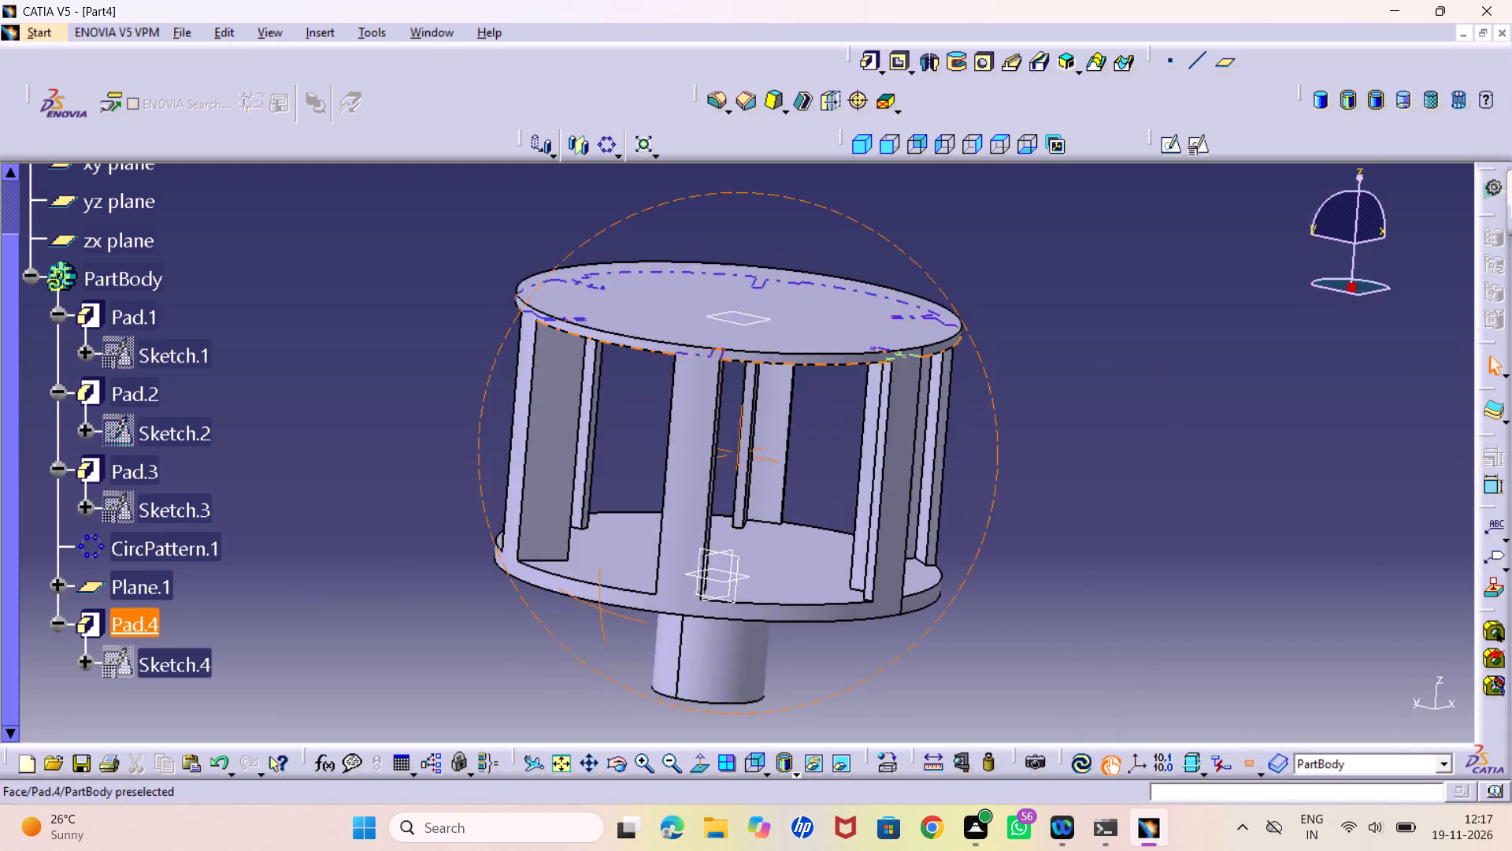
{"action": "middle_click_drag", "start_coordinate": [599, 616], "coordinate": [598, 623]}
{"action": "right_click_drag", "start_coordinate": [599, 616], "coordinate": [595, 622]}
{"action": "double_click", "coordinate": [821, 281]}
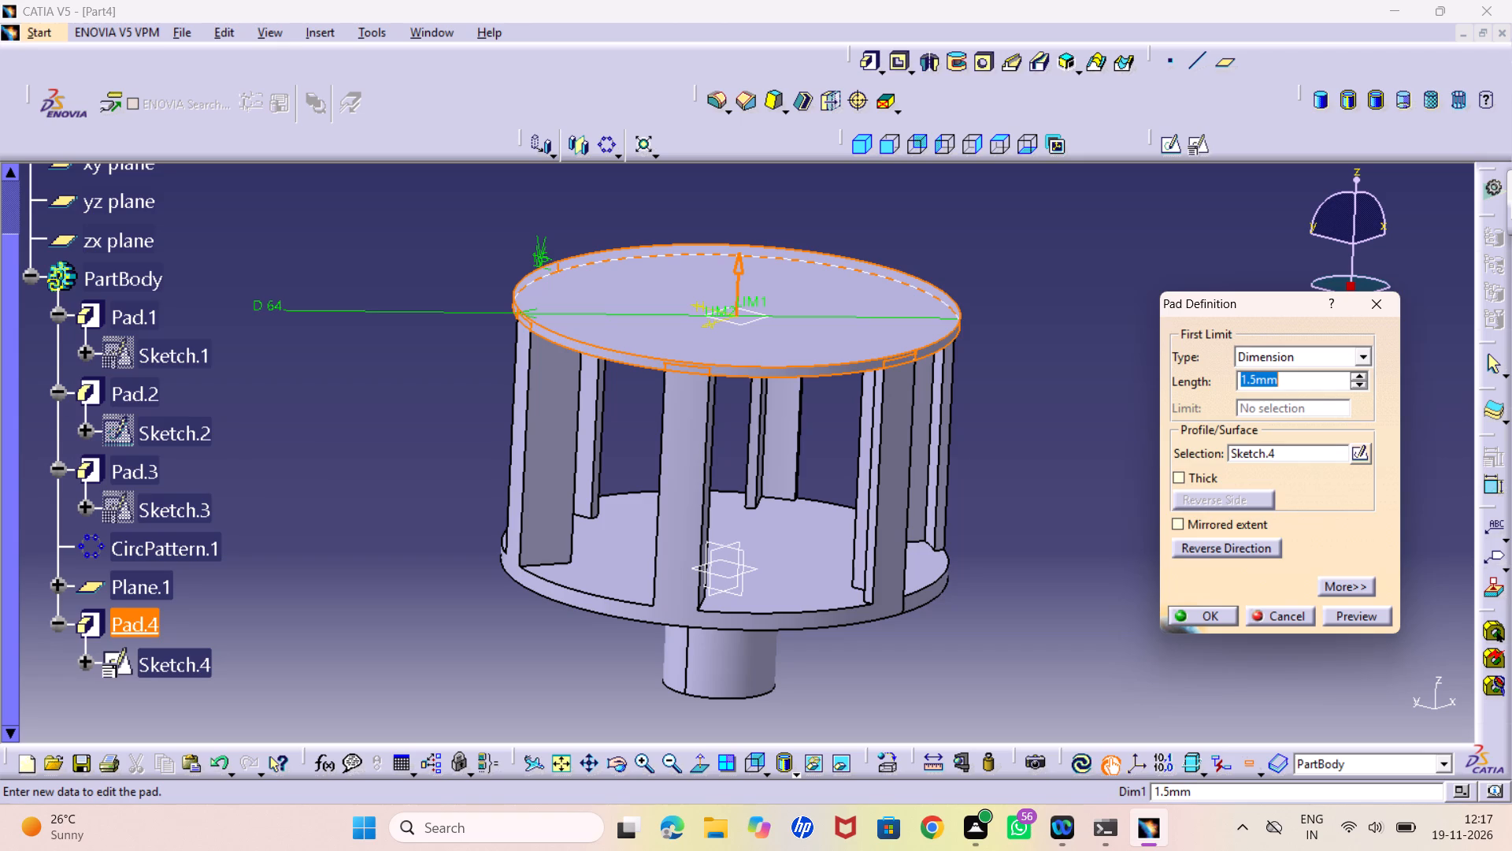
{"action": "middle_click_drag", "start_coordinate": [761, 576], "coordinate": [761, 561]}
{"action": "right_click", "coordinate": [761, 576]}
{"action": "double_click", "coordinate": [1304, 384]}
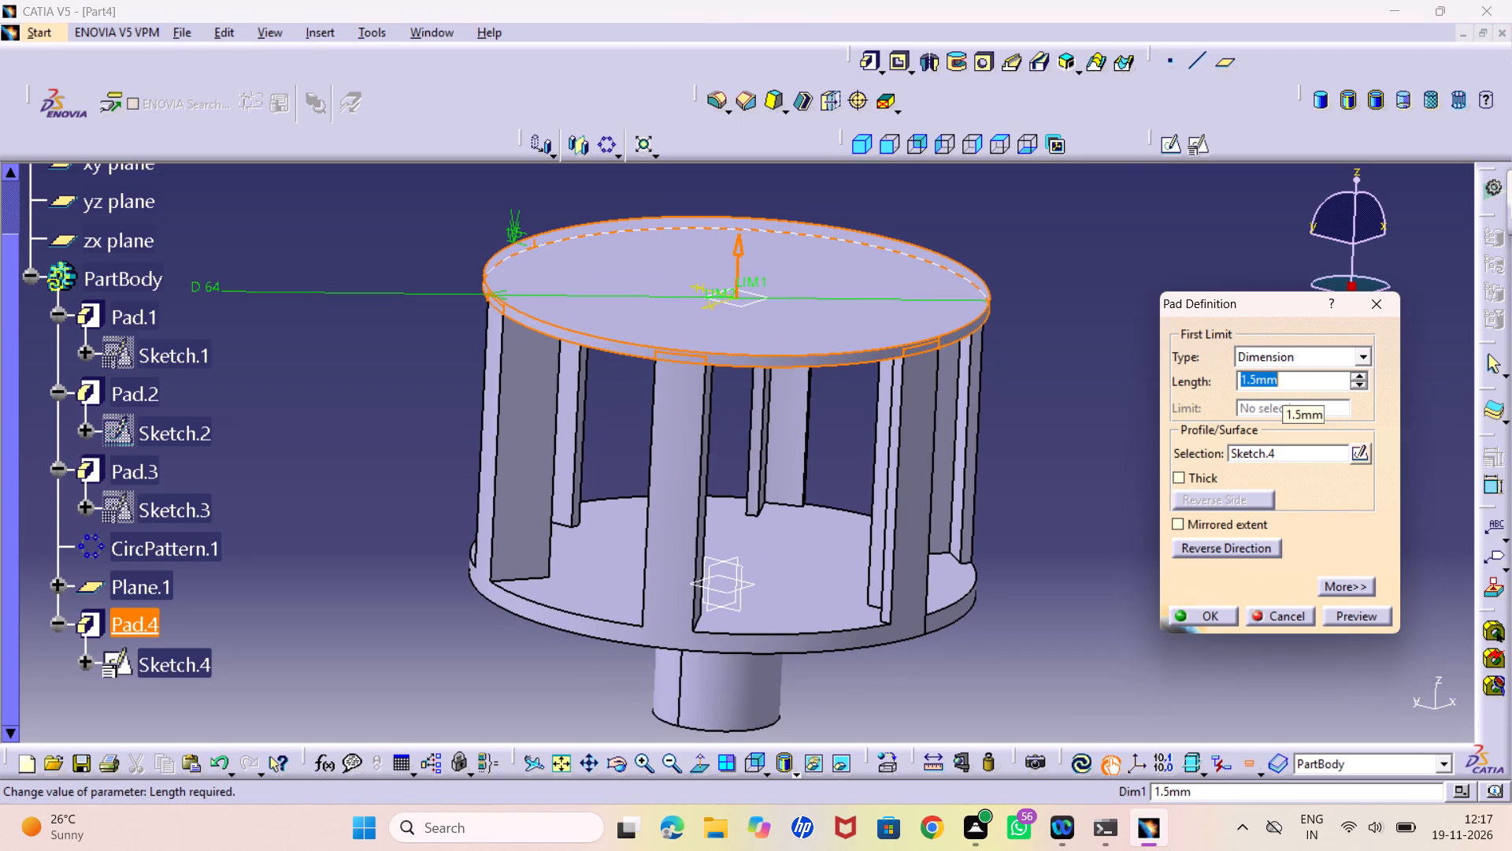
{"action": "type", "text": "2.5"}
{"action": "key", "text": "Return"}
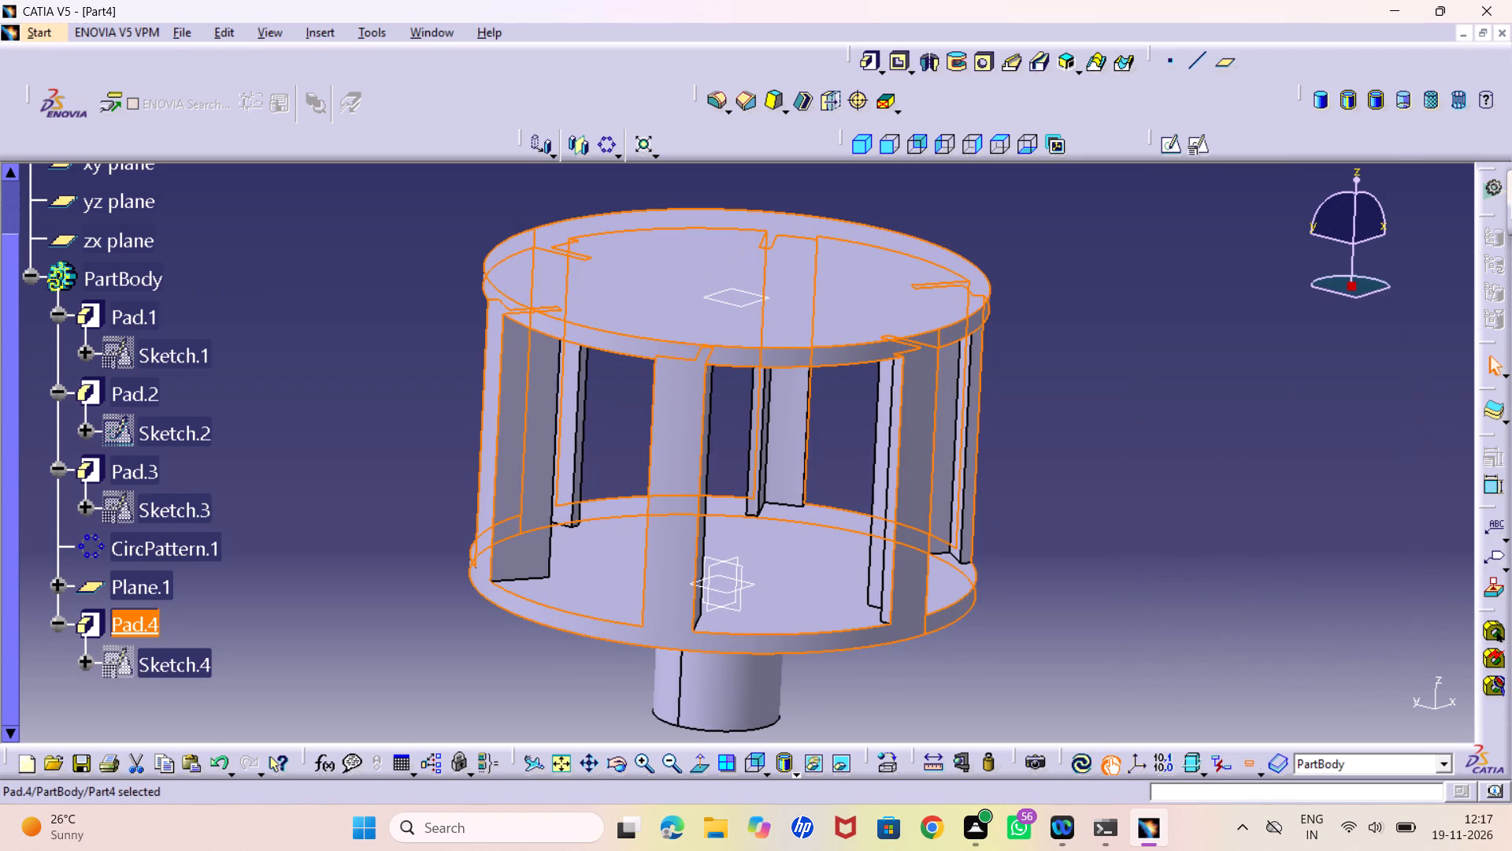
{"action": "left_click", "coordinate": [1254, 566]}
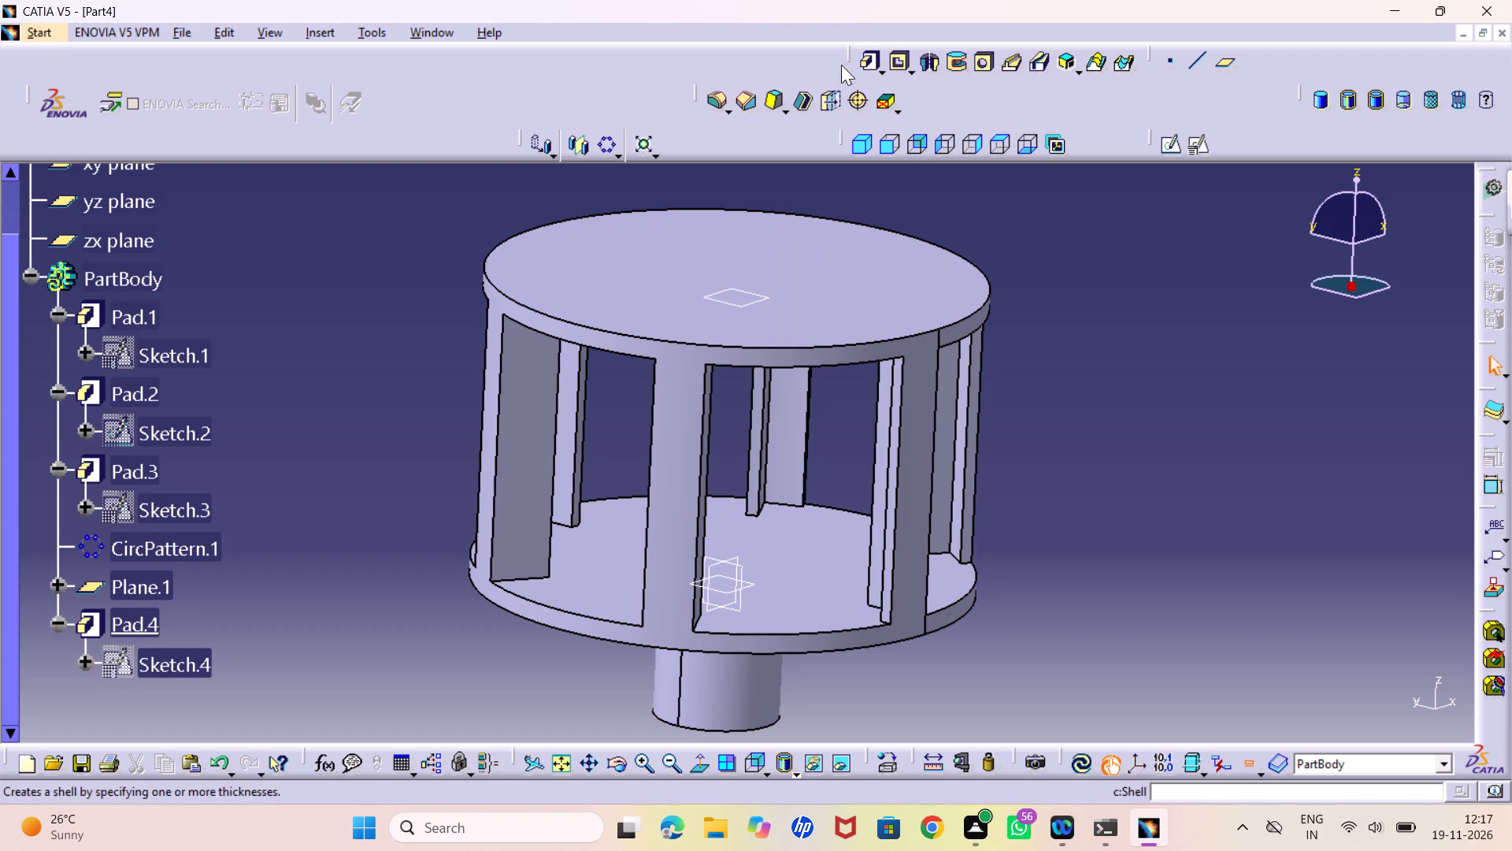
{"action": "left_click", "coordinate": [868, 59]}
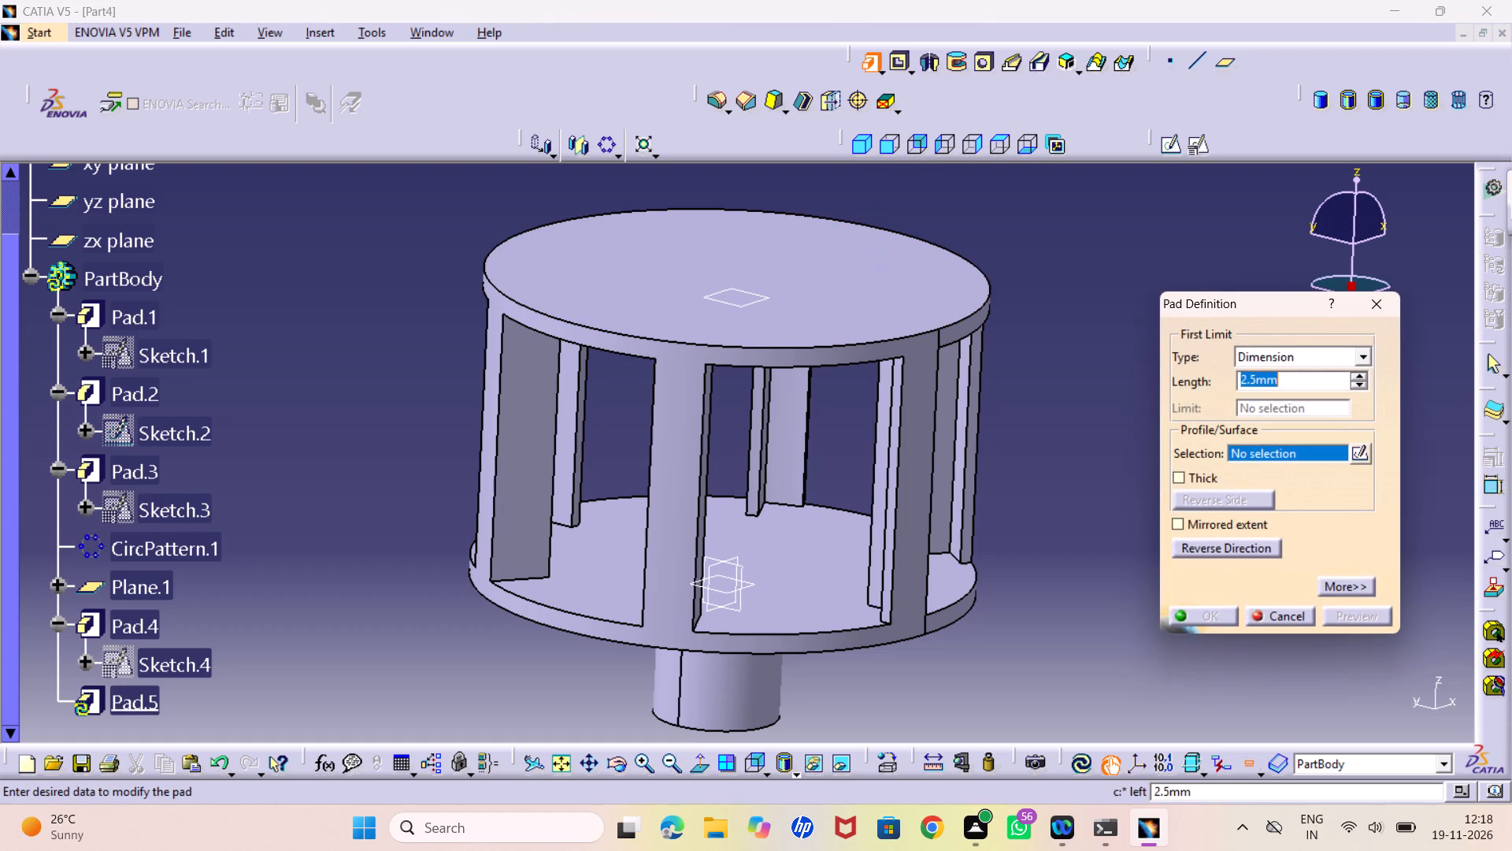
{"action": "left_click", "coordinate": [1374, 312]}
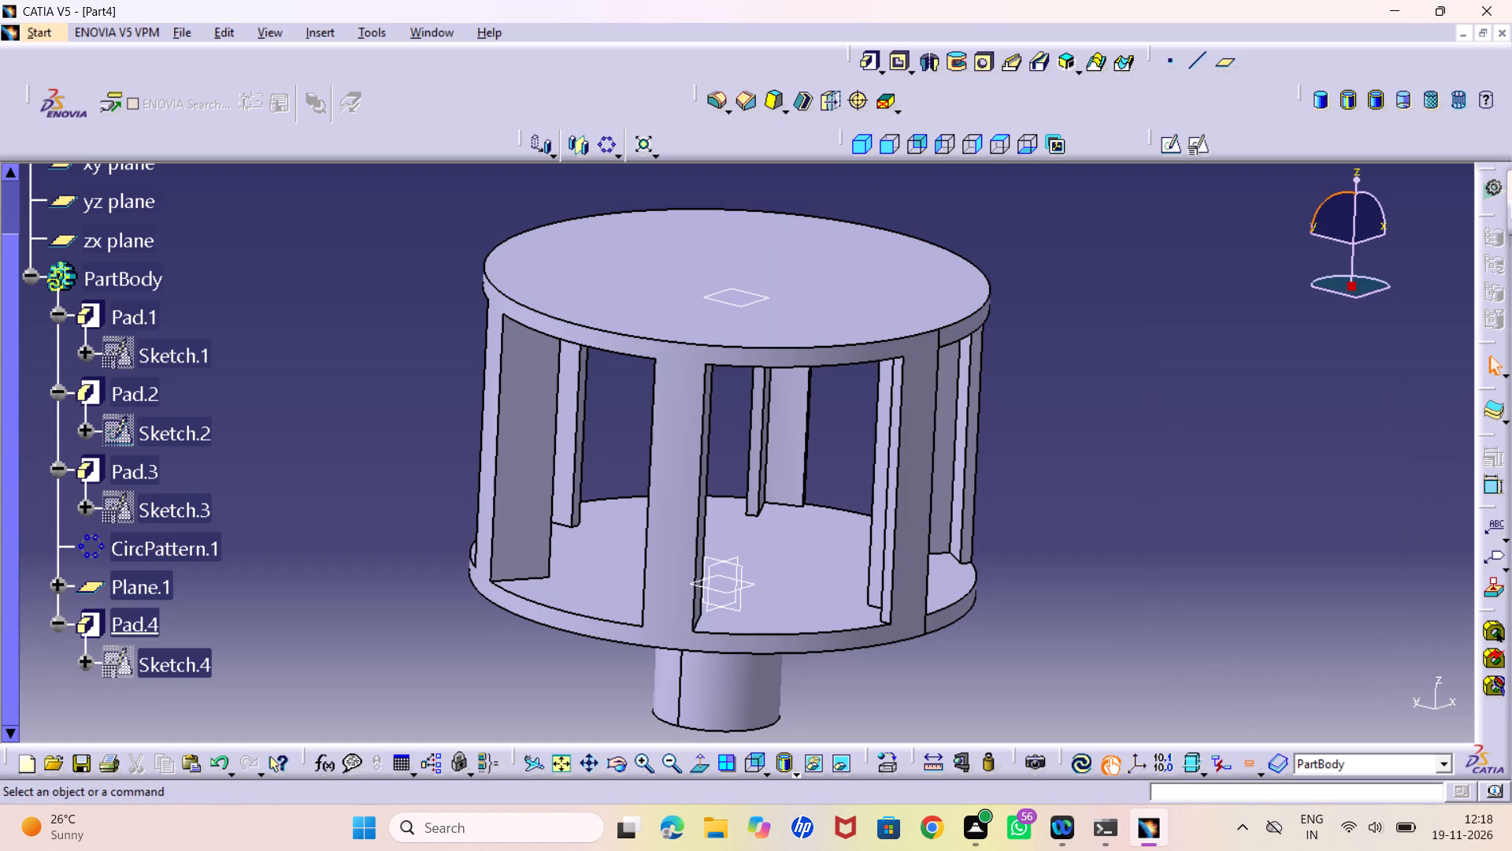
Examine the part from above and from the side, checking the walls, both discs and the boss.
{"action": "middle_click_drag", "start_coordinate": [1045, 331], "coordinate": [1054, 361]}
{"action": "right_click", "coordinate": [1043, 331]}
{"action": "middle_click_drag", "start_coordinate": [838, 363], "coordinate": [804, 463]}
{"action": "right_click_drag", "start_coordinate": [838, 363], "coordinate": [804, 463]}
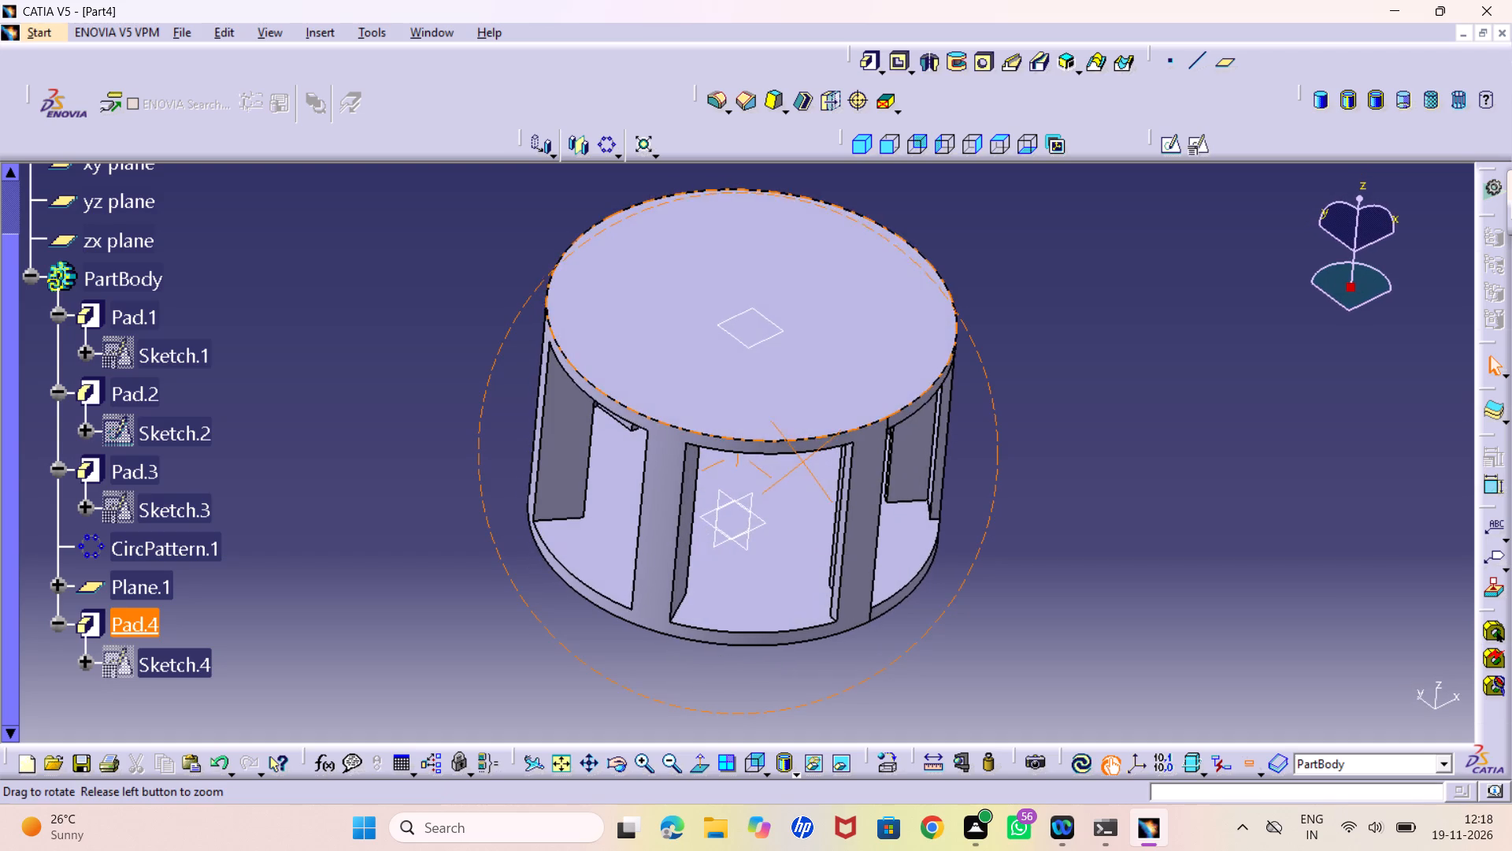
{"action": "middle_click_drag", "start_coordinate": [804, 463], "coordinate": [803, 462]}
{"action": "right_click_drag", "start_coordinate": [804, 463], "coordinate": [801, 459]}
{"action": "left_click", "coordinate": [863, 147]}
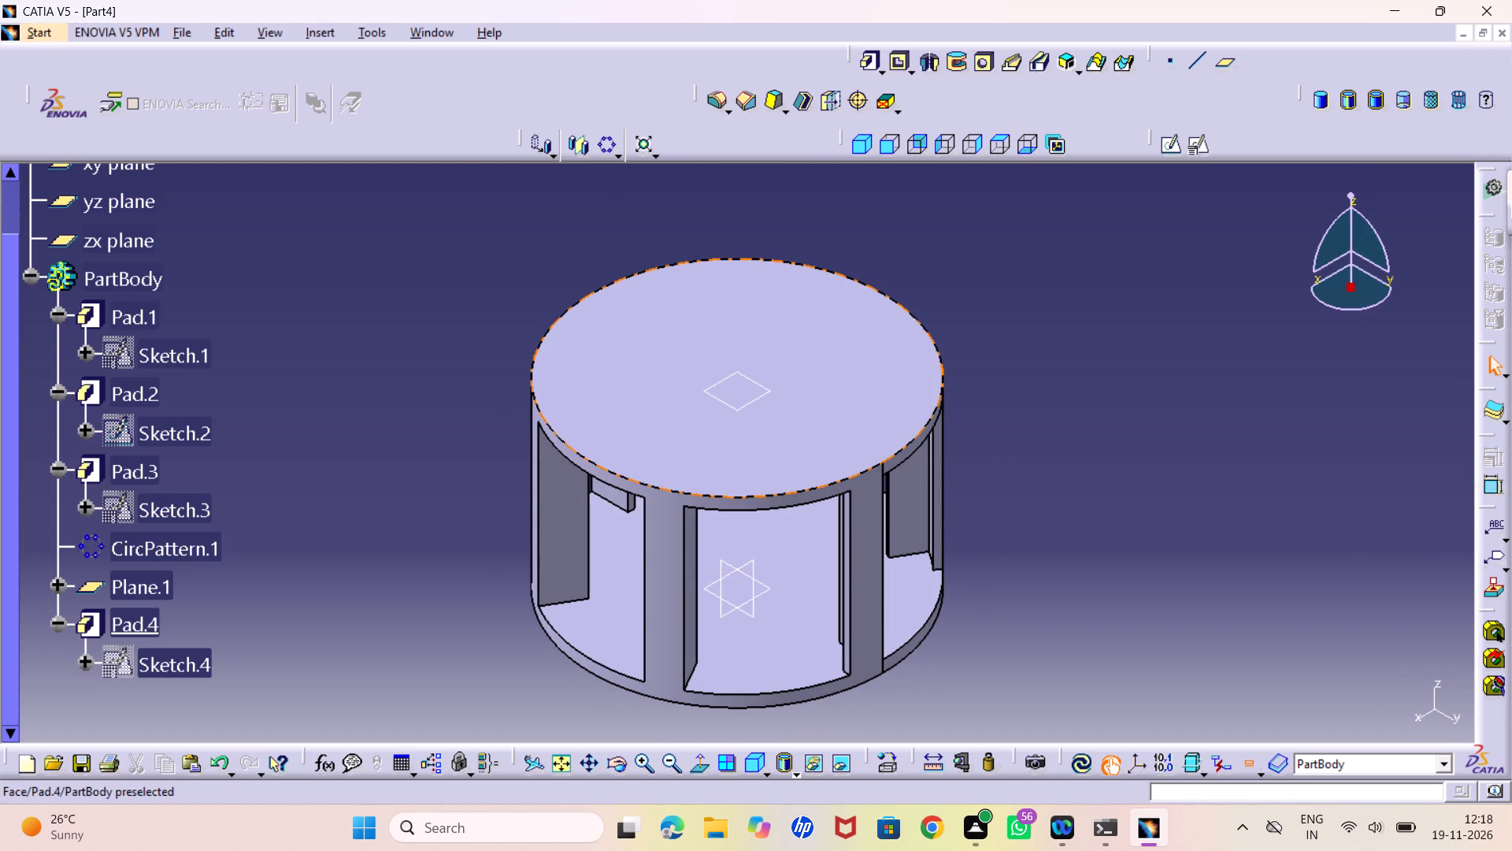
{"action": "middle_click_drag", "start_coordinate": [760, 578], "coordinate": [754, 540]}
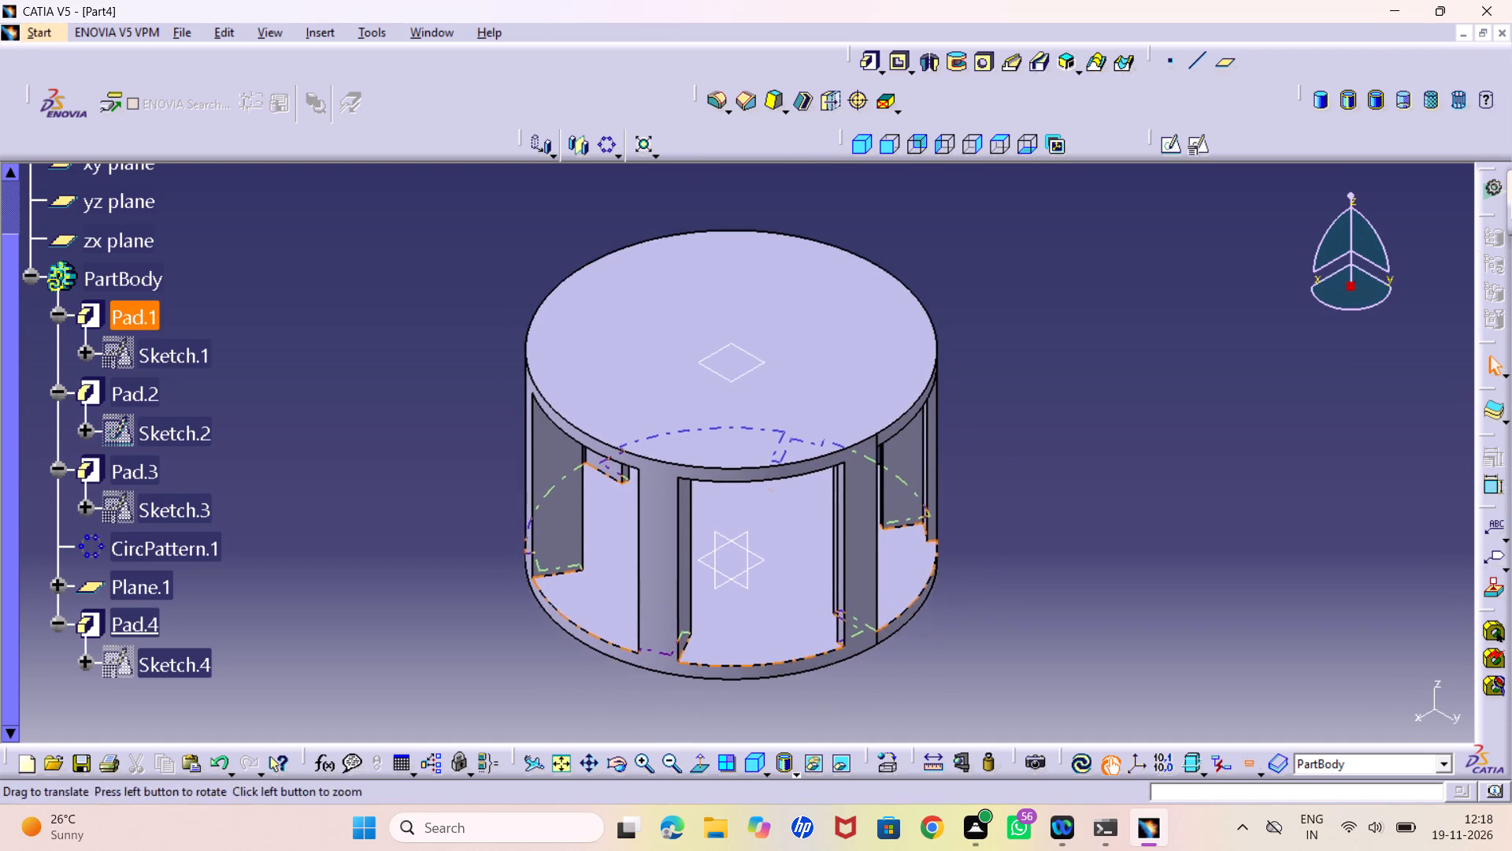
{"action": "middle_click_drag", "start_coordinate": [754, 540], "coordinate": [745, 492]}
{"action": "middle_click_drag", "start_coordinate": [750, 523], "coordinate": [745, 499]}
{"action": "right_click", "coordinate": [750, 523]}
{"action": "middle_click_drag", "start_coordinate": [764, 552], "coordinate": [701, 495]}
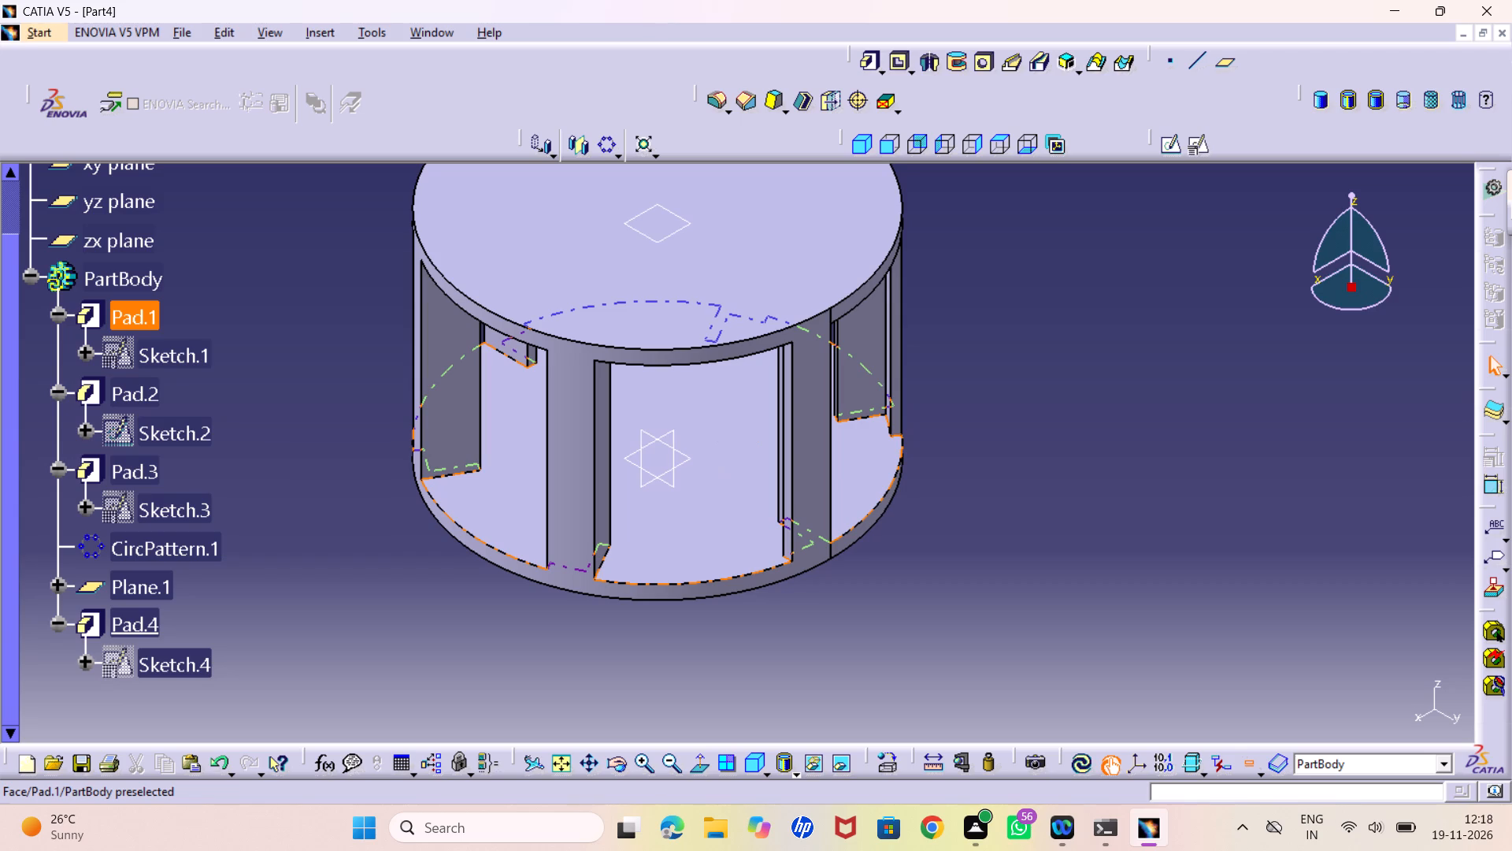
{"action": "middle_click_drag", "start_coordinate": [673, 553], "coordinate": [708, 396]}
{"action": "right_click_drag", "start_coordinate": [672, 552], "coordinate": [707, 395]}
{"action": "middle_click_drag", "start_coordinate": [699, 441], "coordinate": [652, 533]}
{"action": "right_click_drag", "start_coordinate": [699, 441], "coordinate": [650, 533]}
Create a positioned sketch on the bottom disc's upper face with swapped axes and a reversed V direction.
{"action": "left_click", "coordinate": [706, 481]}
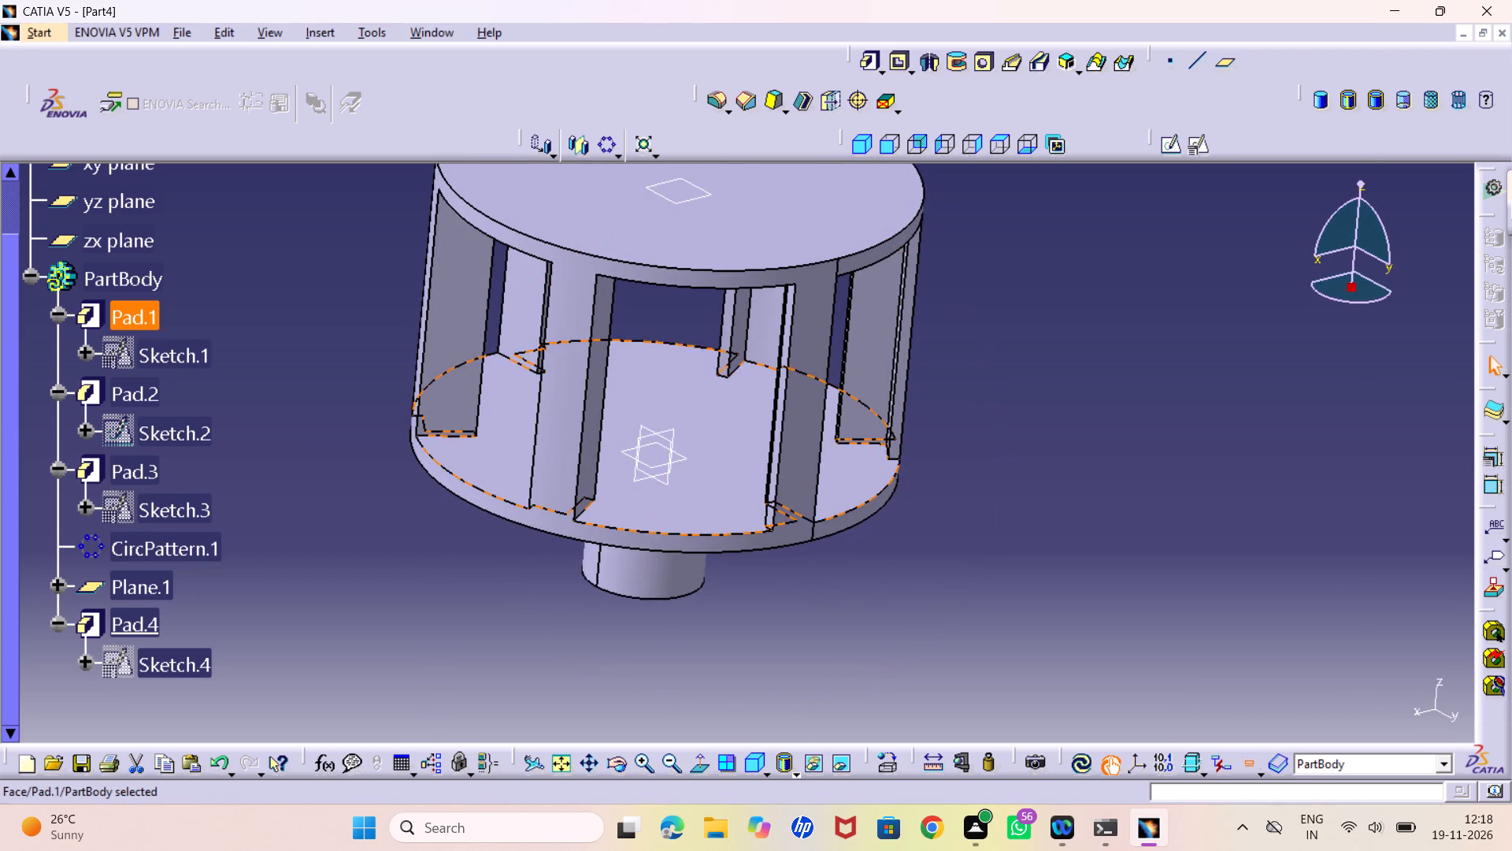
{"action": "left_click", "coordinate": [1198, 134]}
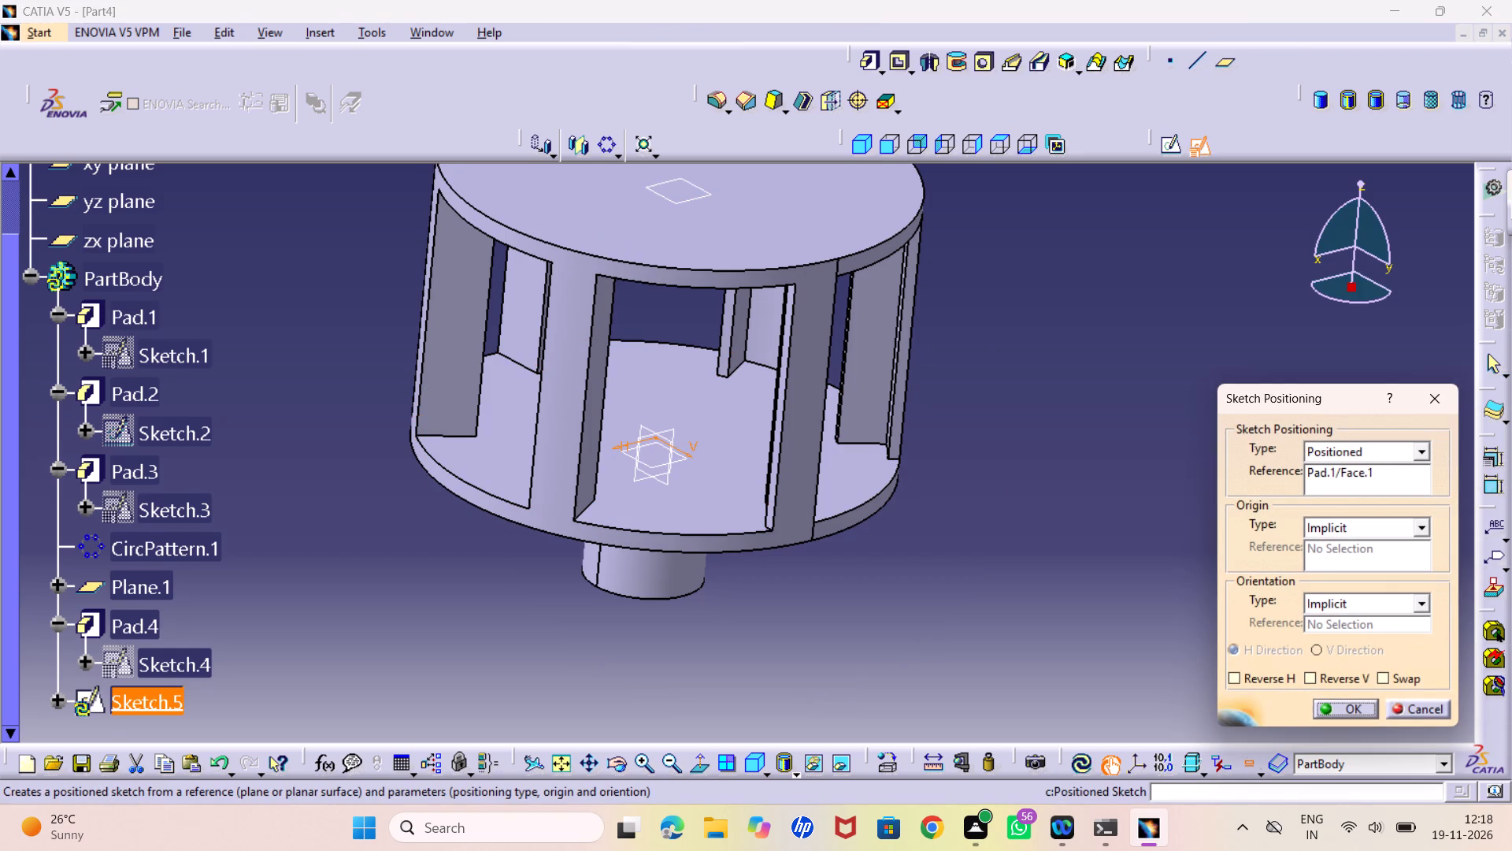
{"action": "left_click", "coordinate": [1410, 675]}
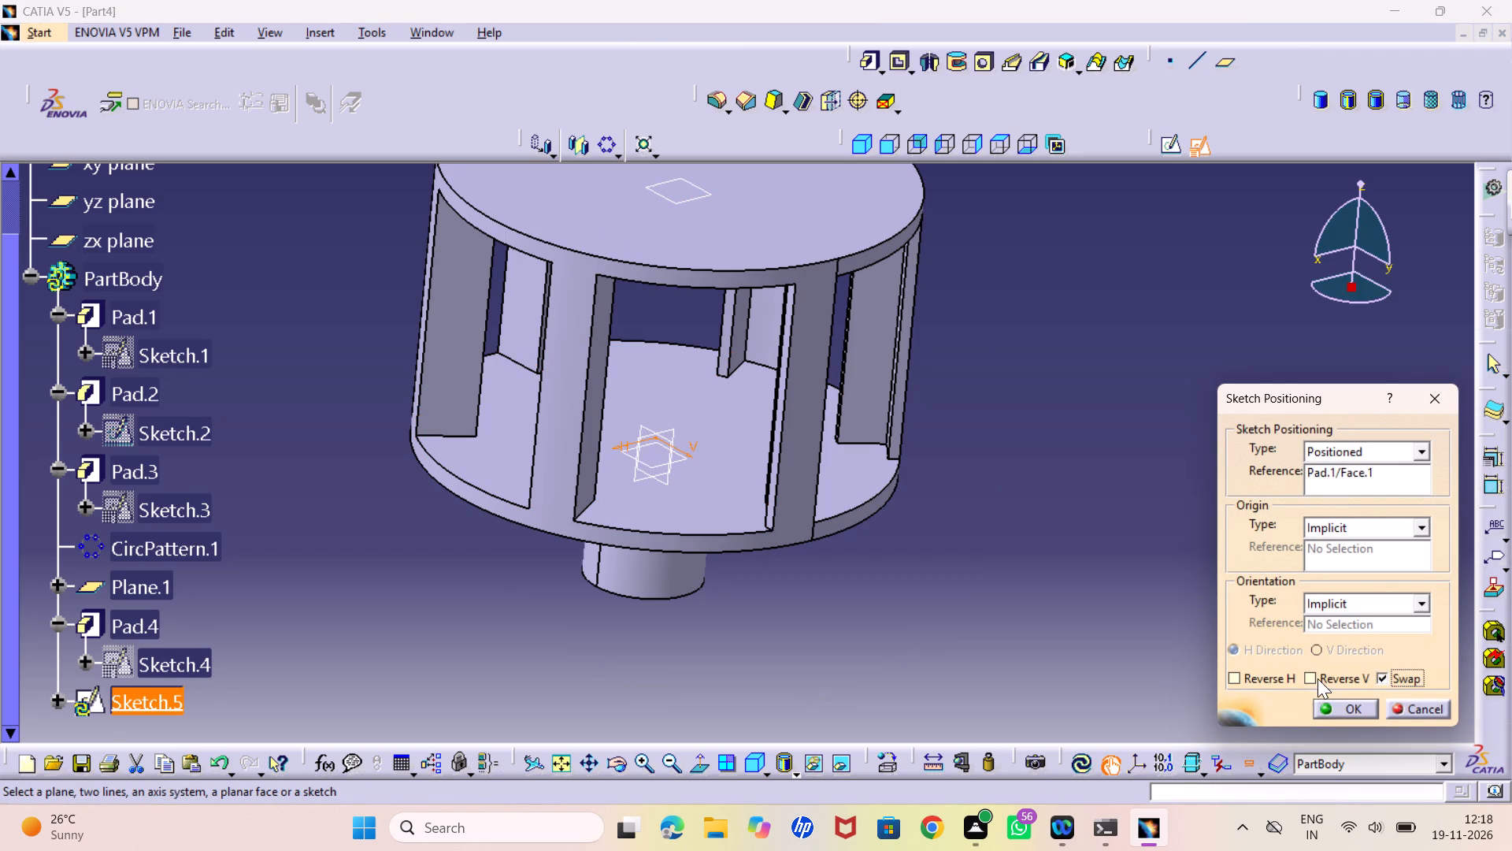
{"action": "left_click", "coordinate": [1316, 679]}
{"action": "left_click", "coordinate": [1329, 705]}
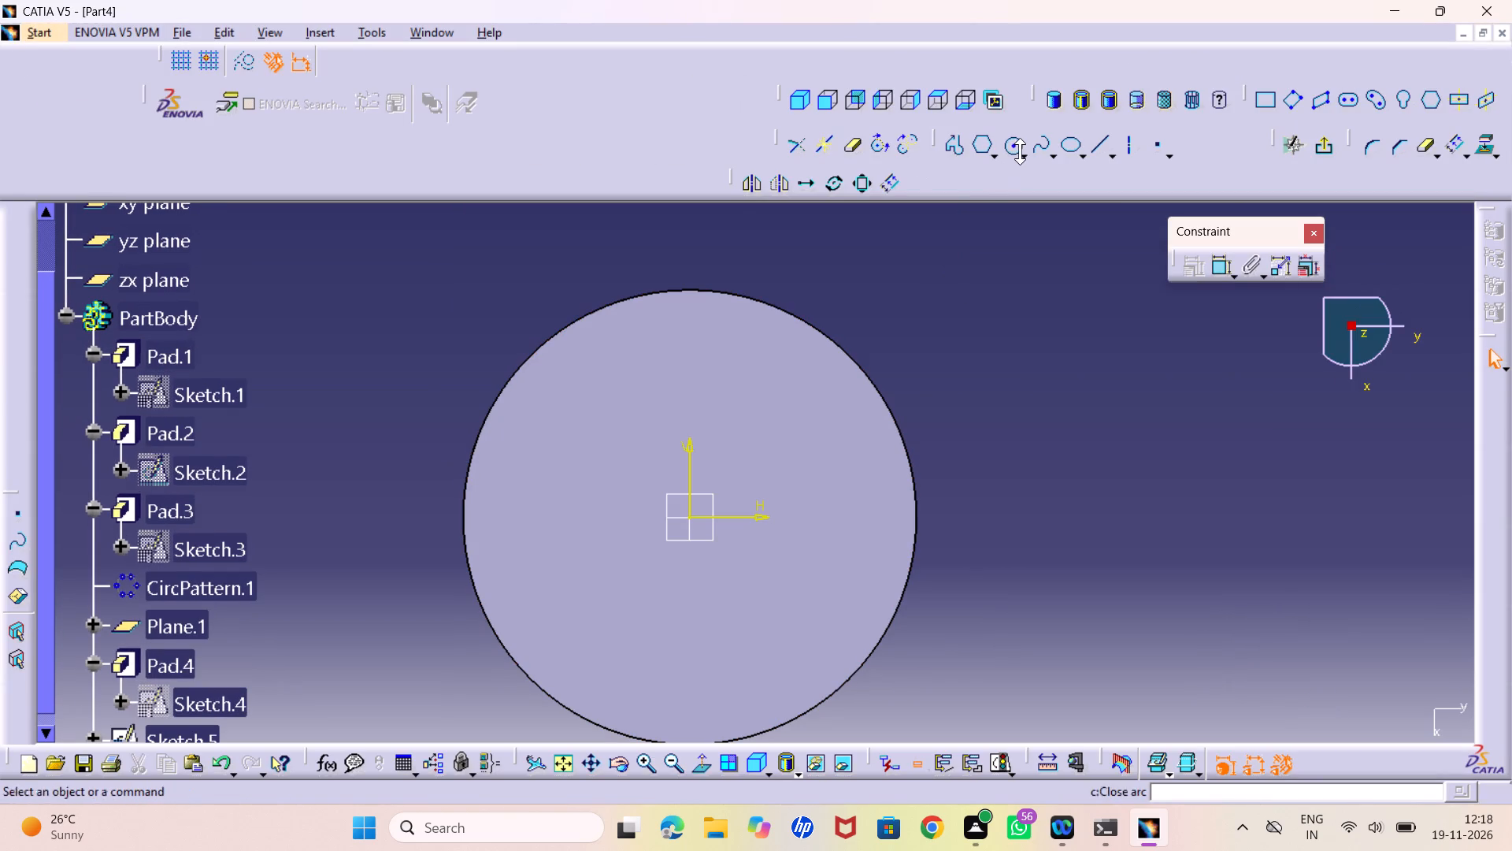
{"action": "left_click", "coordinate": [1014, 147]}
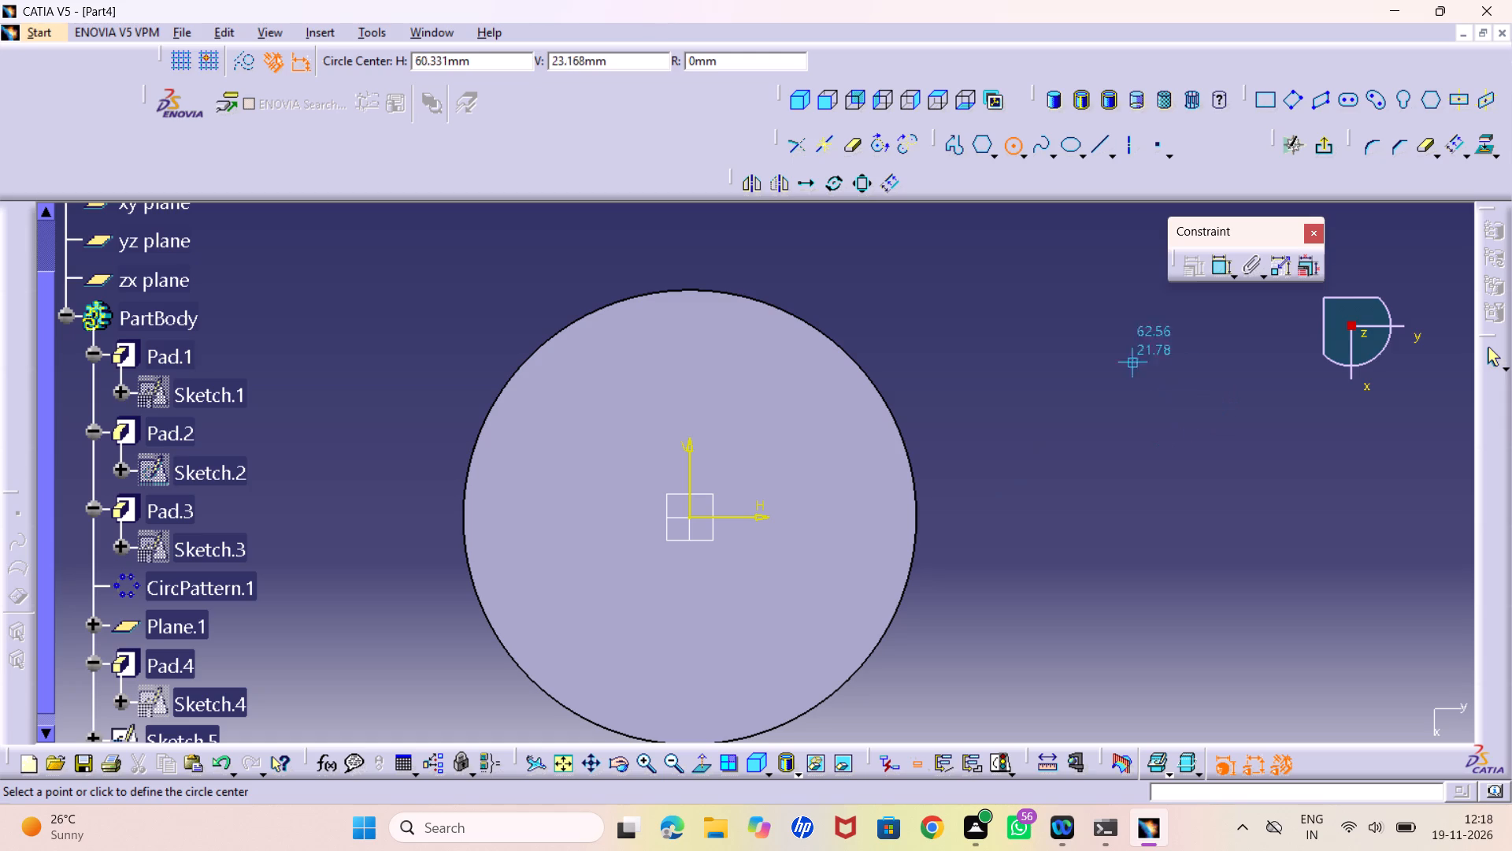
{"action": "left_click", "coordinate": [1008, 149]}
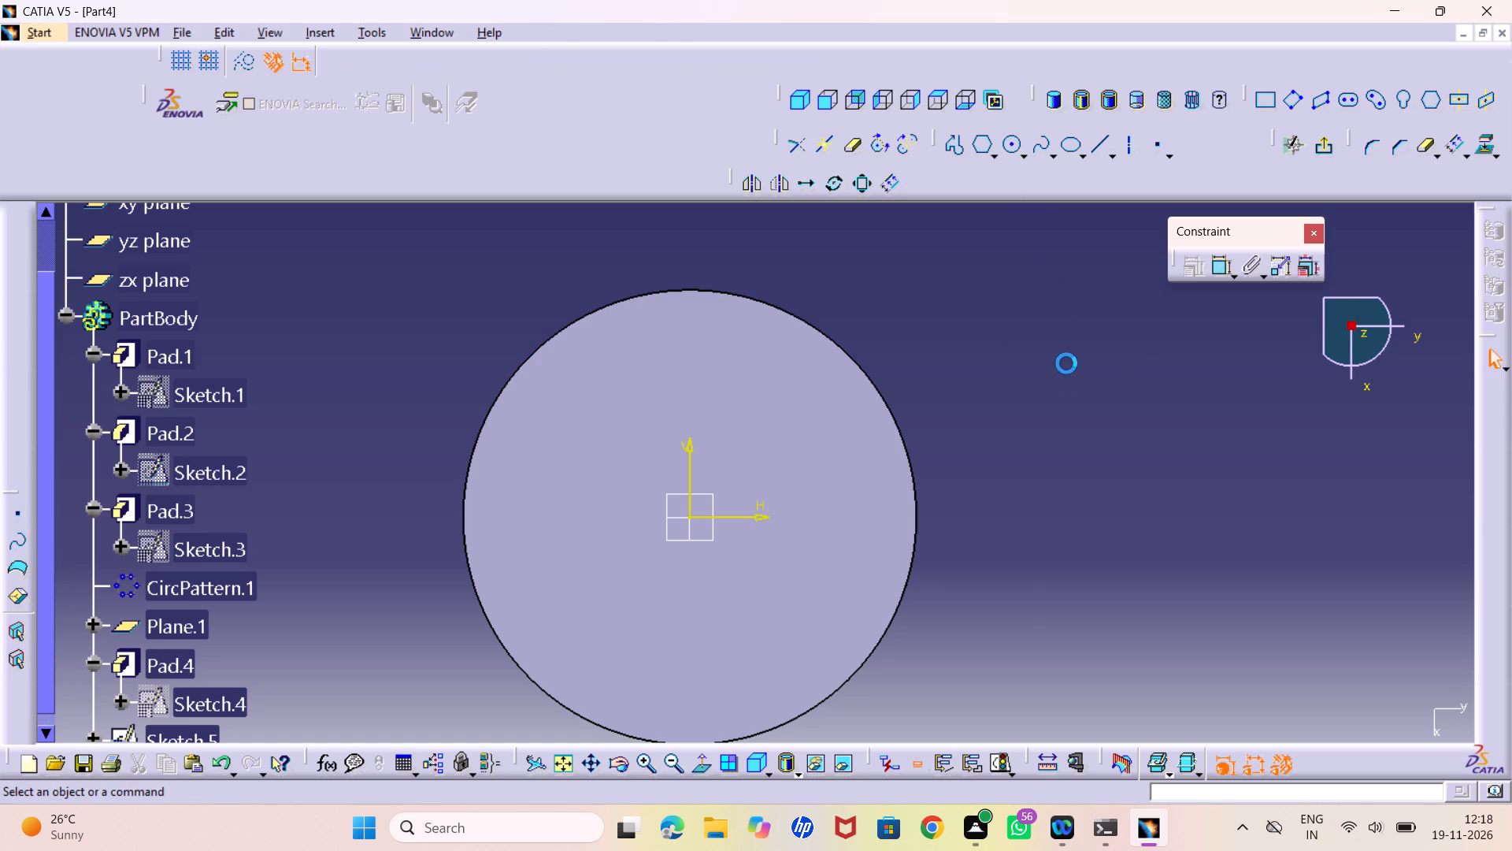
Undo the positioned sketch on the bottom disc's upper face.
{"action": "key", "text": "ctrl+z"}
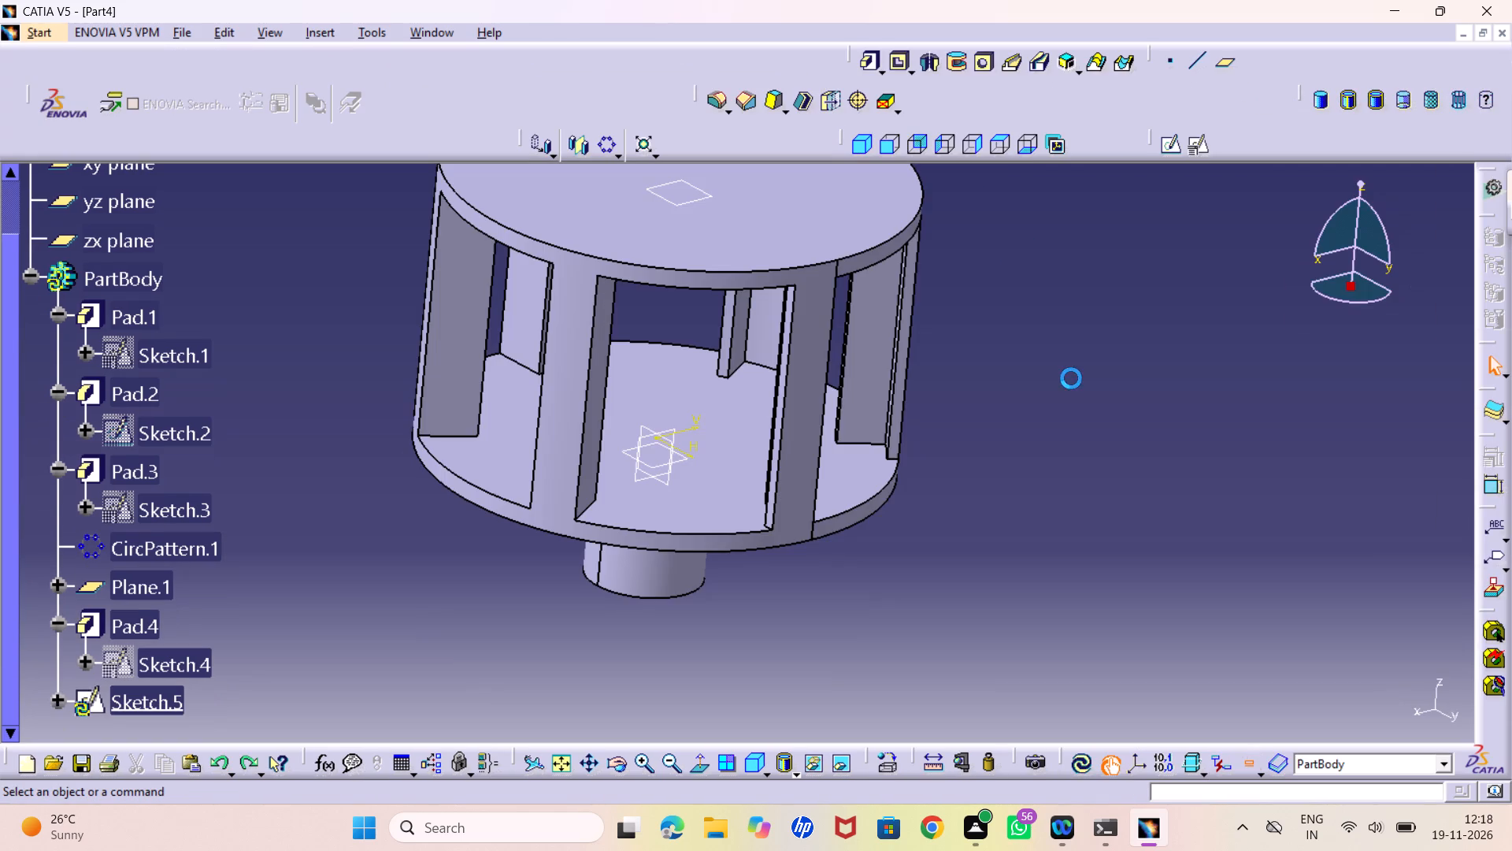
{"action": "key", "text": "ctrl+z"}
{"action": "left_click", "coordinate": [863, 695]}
Create a positioned sketch on the boss's end face with implicit origin and orientation.
{"action": "middle_click_drag", "start_coordinate": [653, 568], "coordinate": [733, 223]}
{"action": "right_click_drag", "start_coordinate": [653, 568], "coordinate": [733, 223]}
{"action": "left_click_drag", "start_coordinate": [616, 493], "coordinate": [633, 485]}
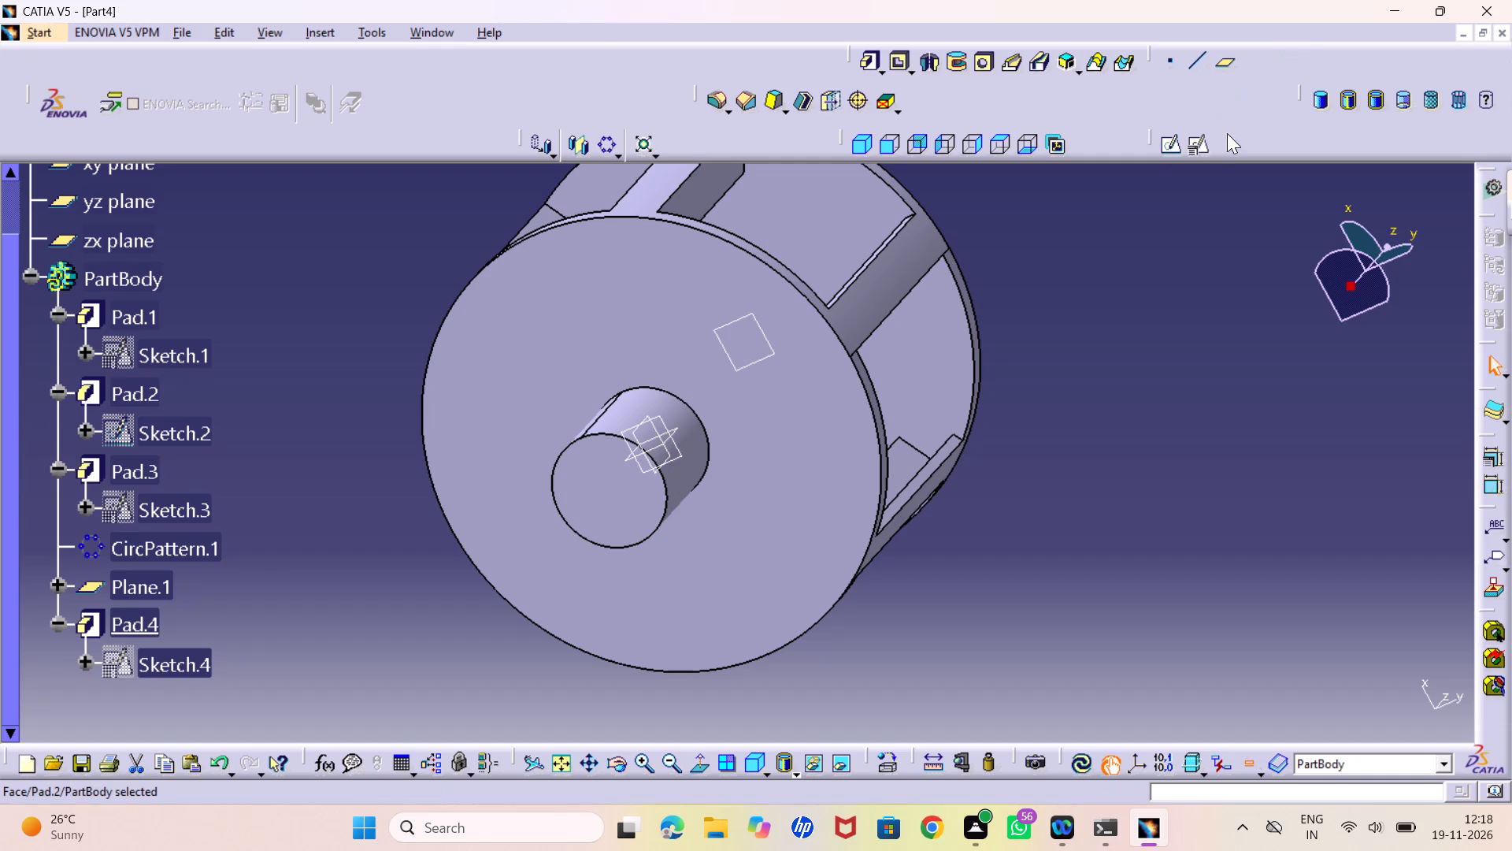
{"action": "left_click", "coordinate": [1196, 148]}
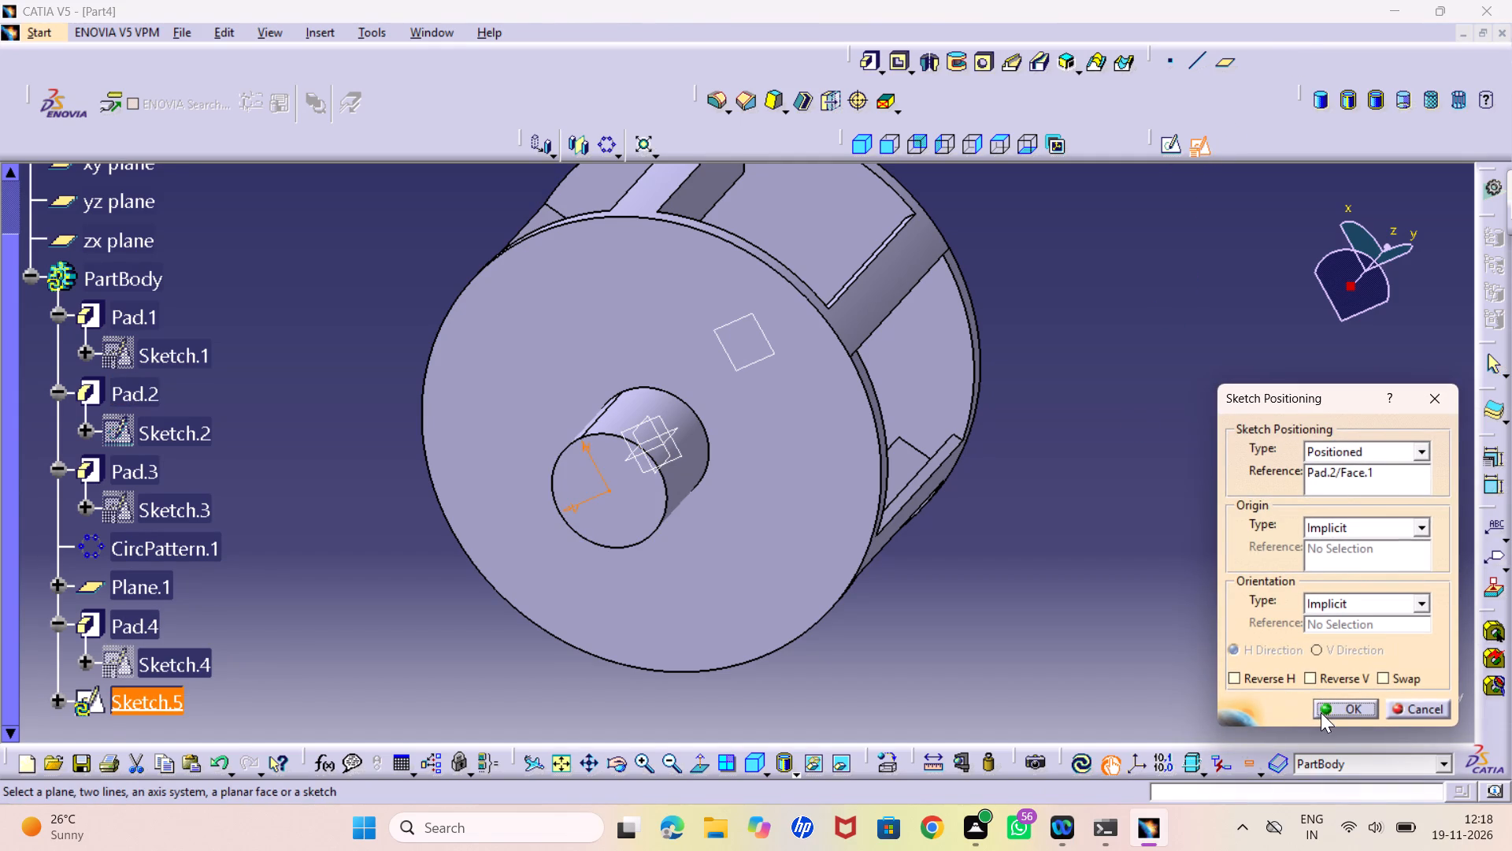
{"action": "left_click", "coordinate": [1321, 712]}
Sketch a circle about 11.5 mm in diameter on the boss's end face, centred on the sketch origin.
{"action": "middle_click_drag", "start_coordinate": [820, 355], "coordinate": [852, 442]}
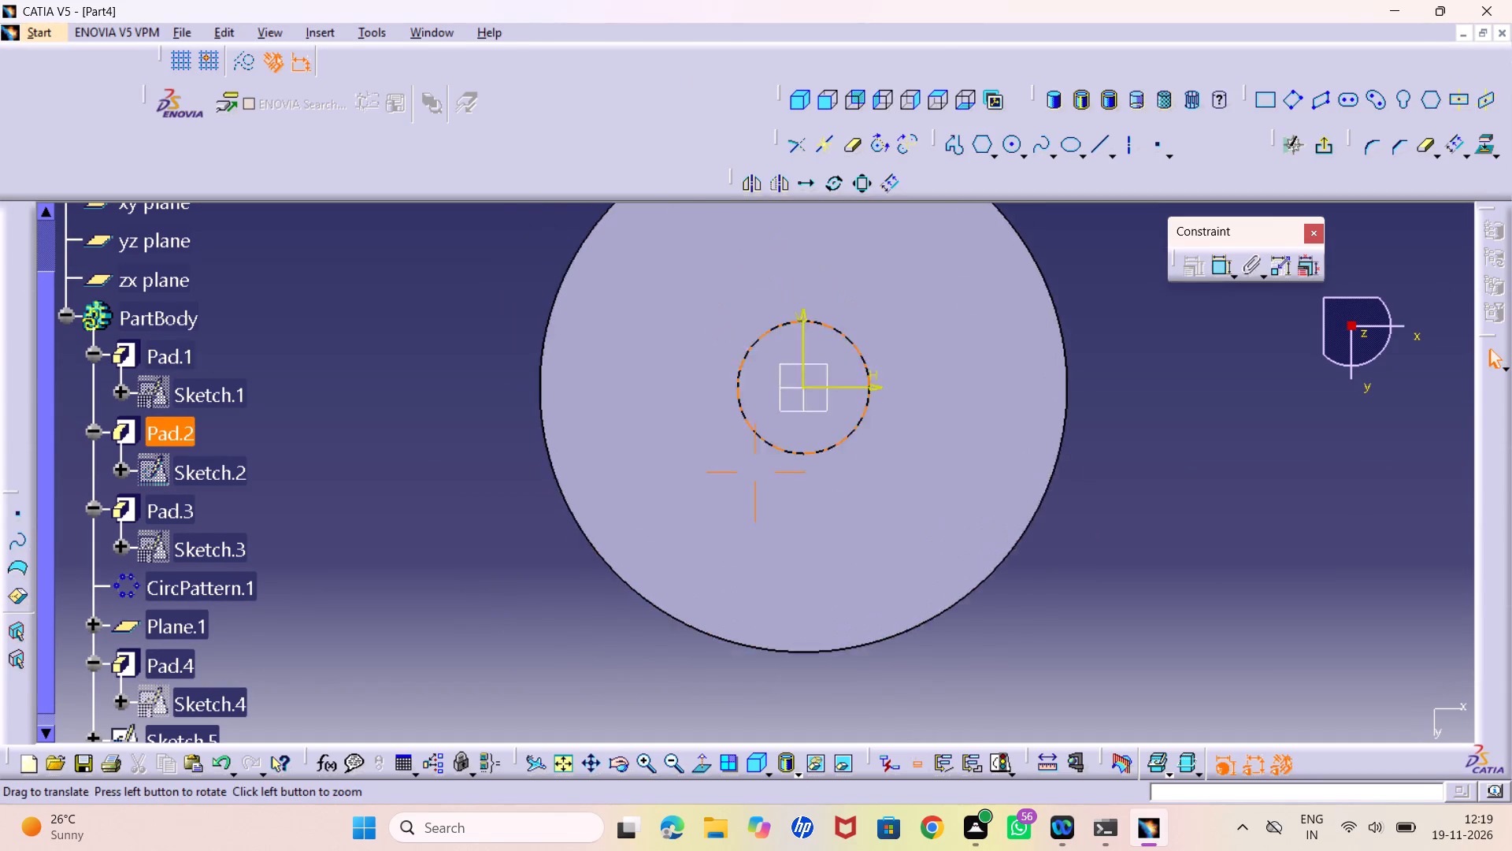
{"action": "middle_click_drag", "start_coordinate": [852, 442], "coordinate": [865, 491]}
{"action": "middle_click_drag", "start_coordinate": [1117, 347], "coordinate": [973, 360]}
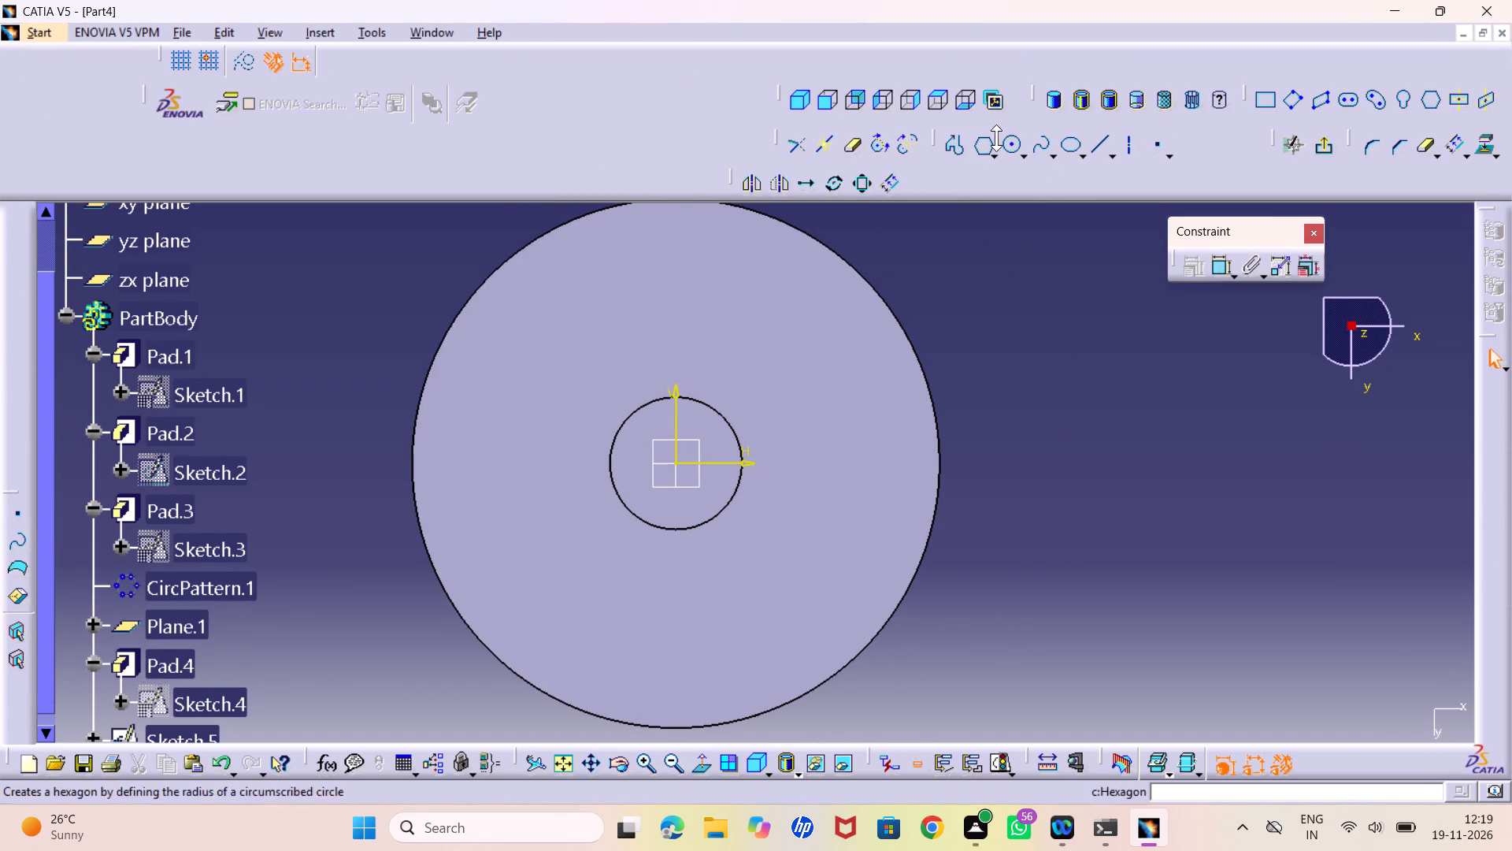
{"action": "left_click", "coordinate": [1009, 139]}
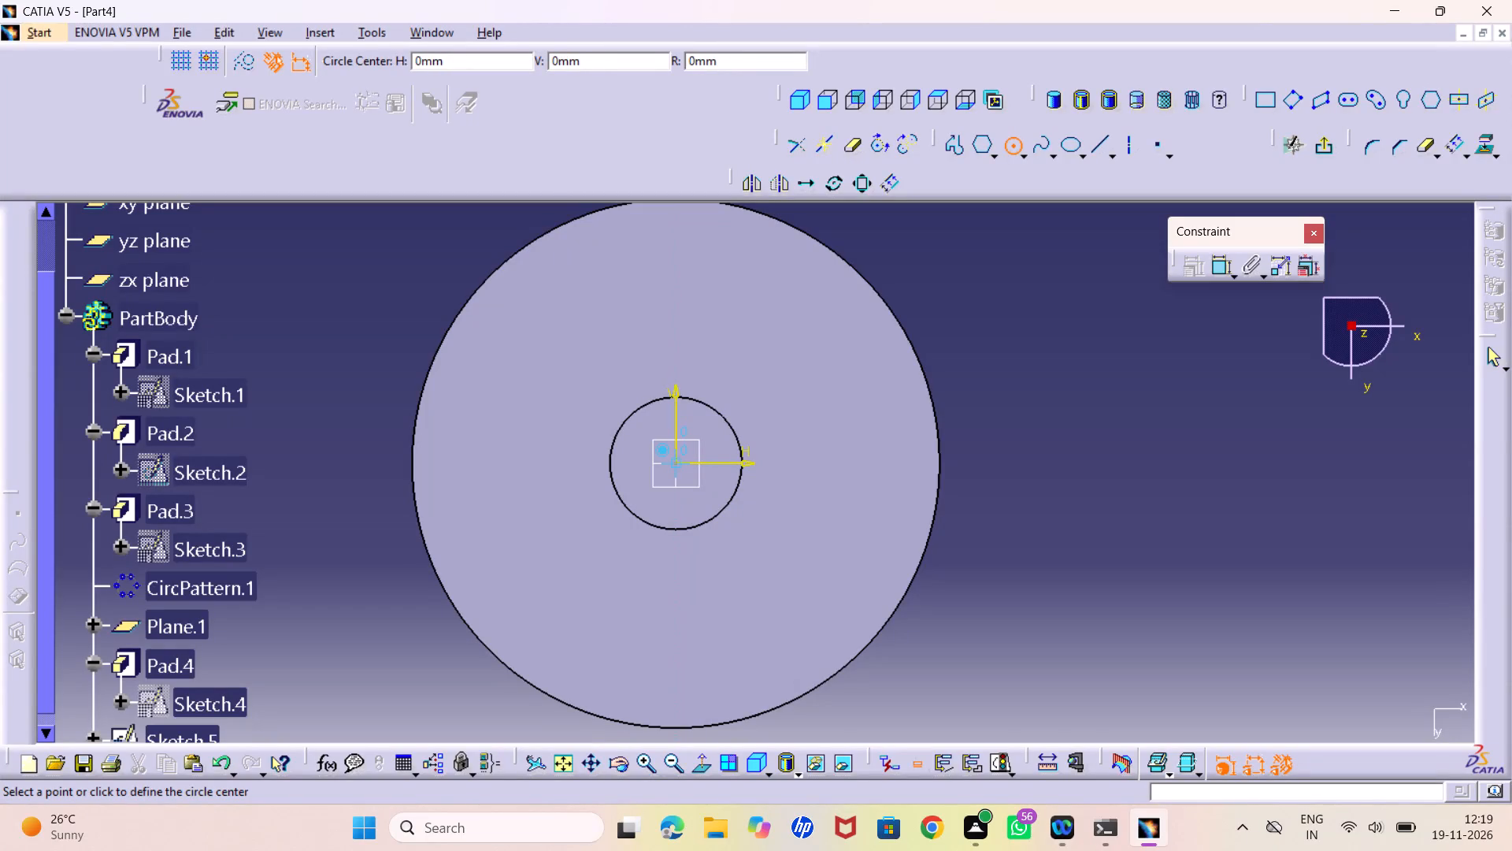
{"action": "left_click", "coordinate": [678, 462]}
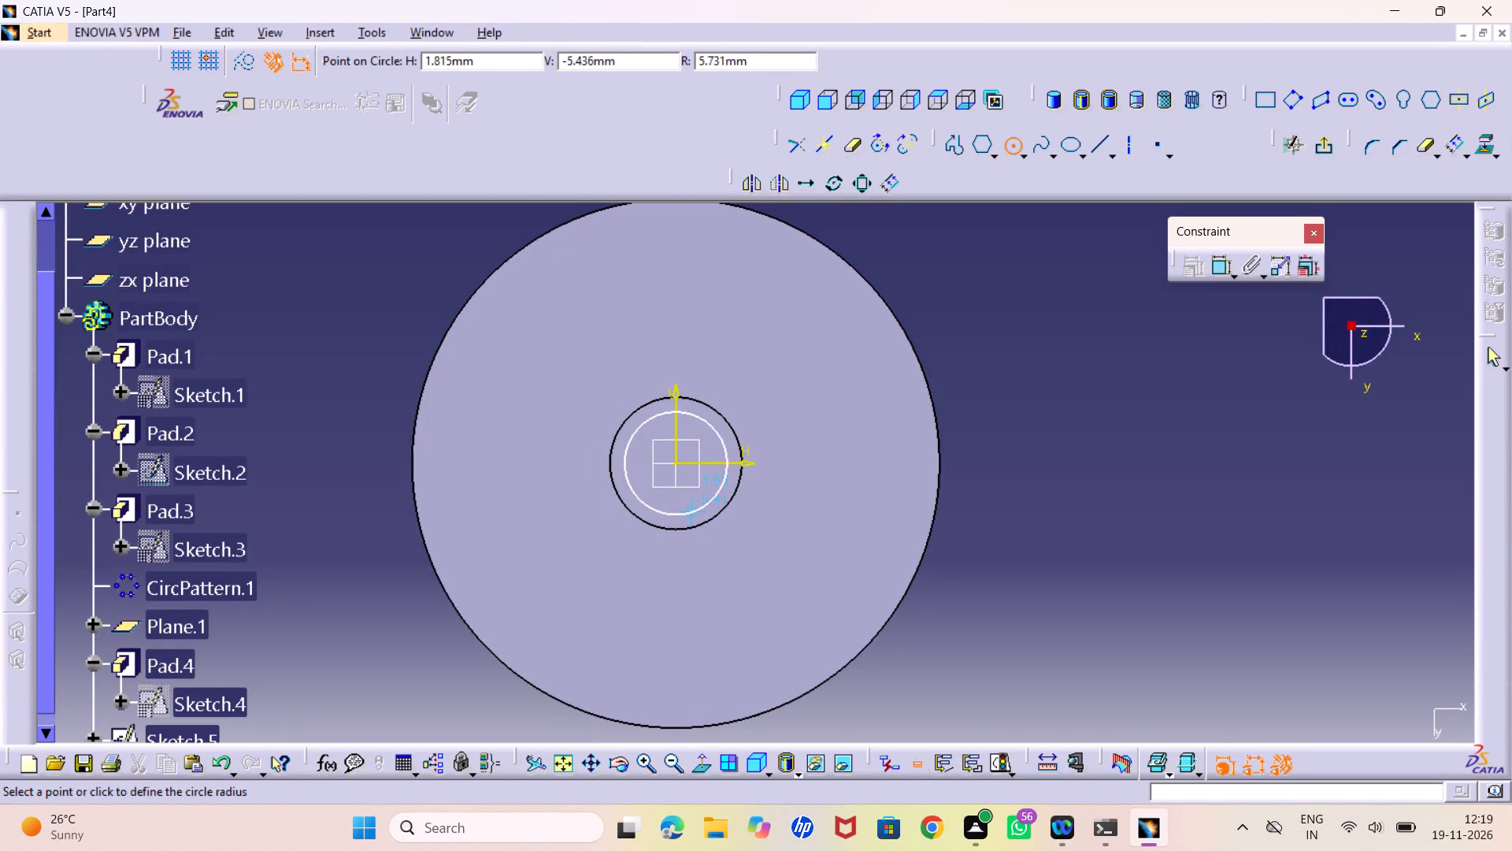
{"action": "left_click", "coordinate": [691, 505]}
Dimension the circle on the boss's end face and set its diameter to 9 mm.
{"action": "left_click", "coordinate": [1223, 266]}
{"action": "left_click", "coordinate": [966, 281]}
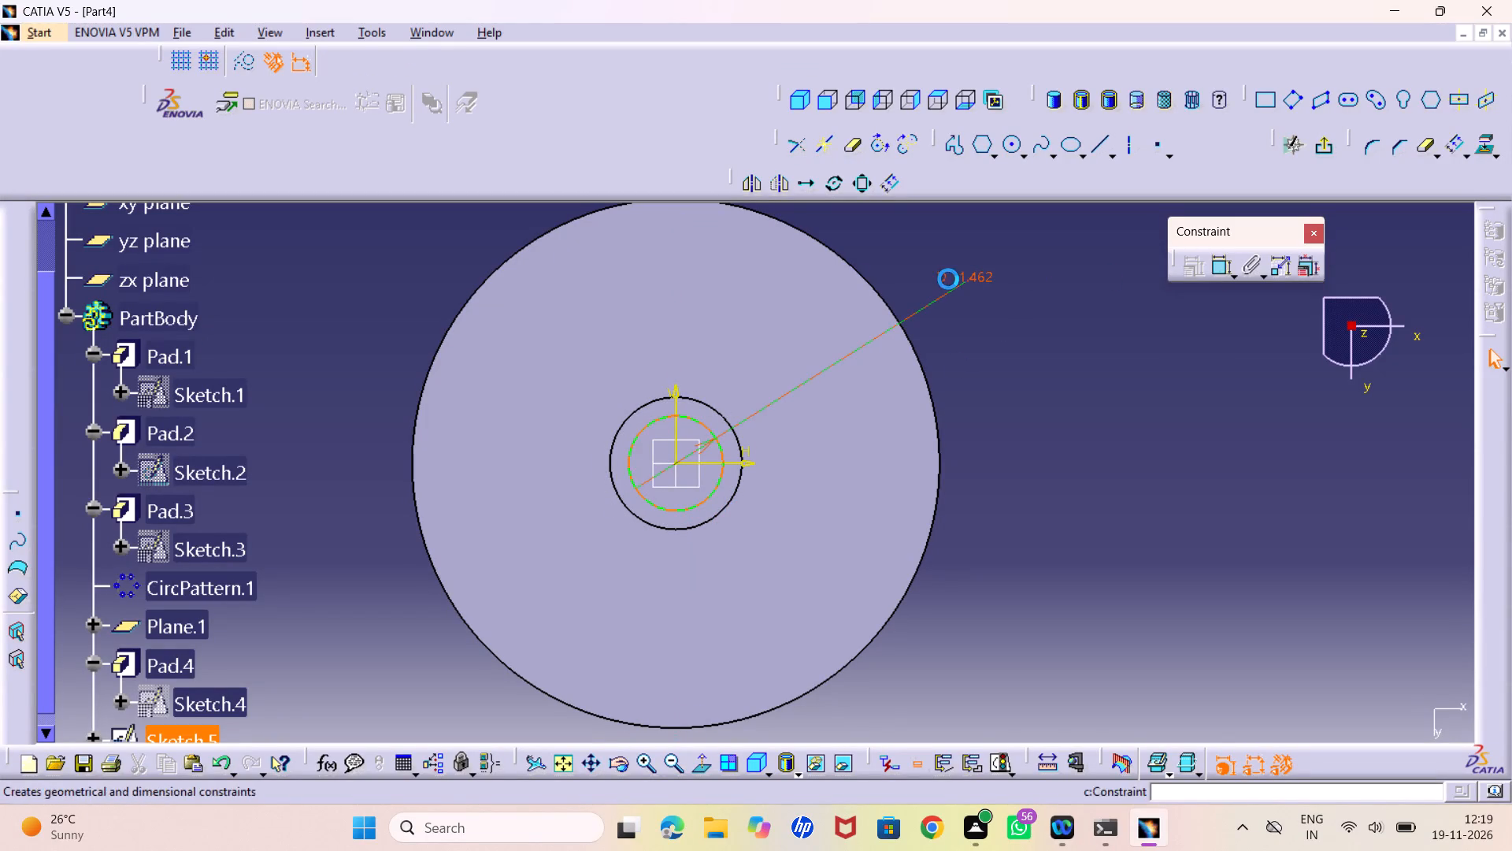
{"action": "double_click", "coordinate": [948, 279]}
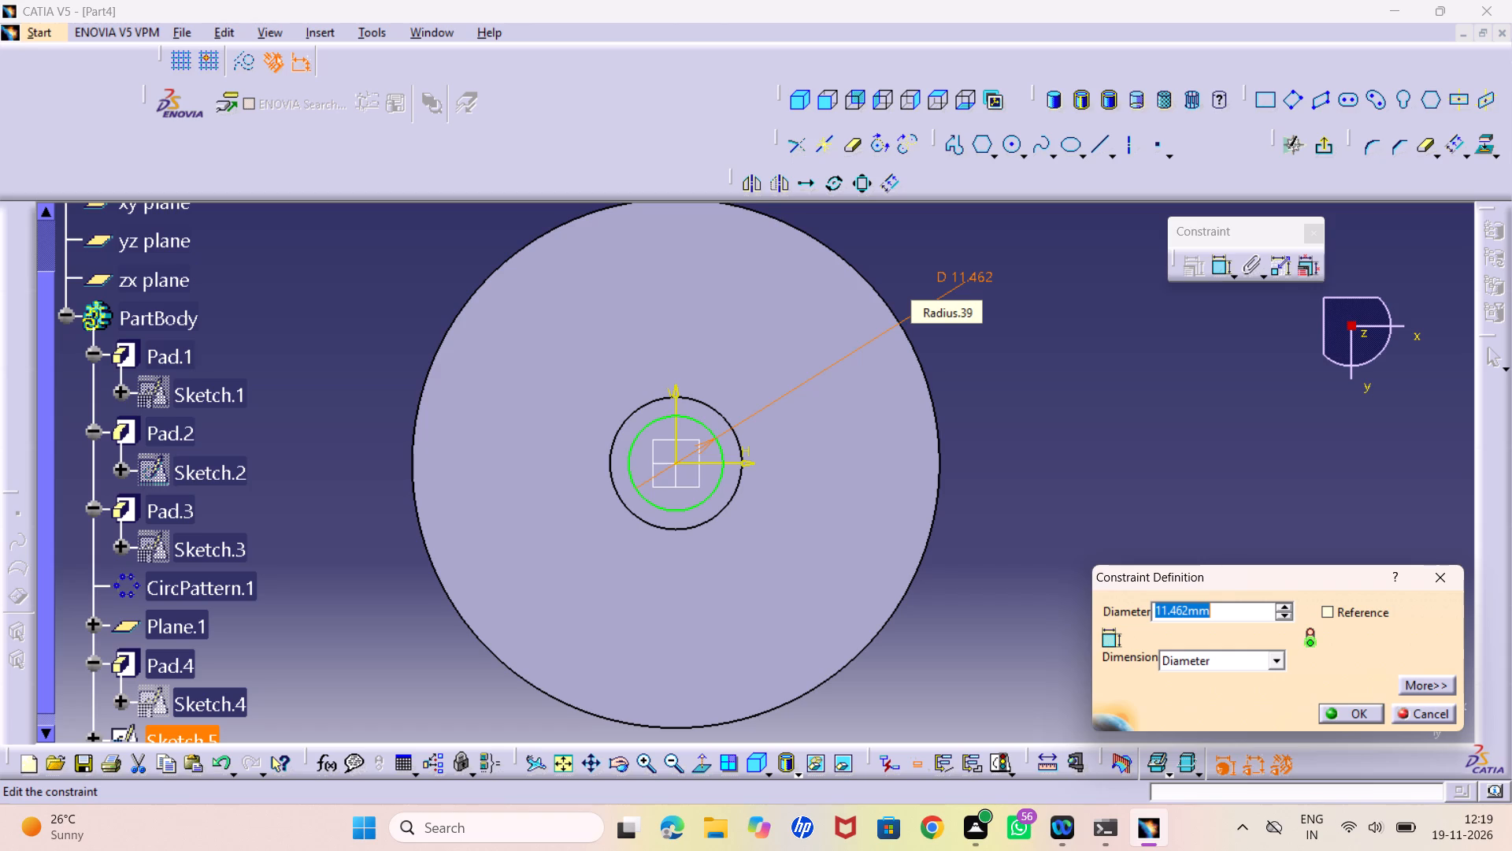
{"action": "key", "text": "9"}
{"action": "key", "text": "Return"}
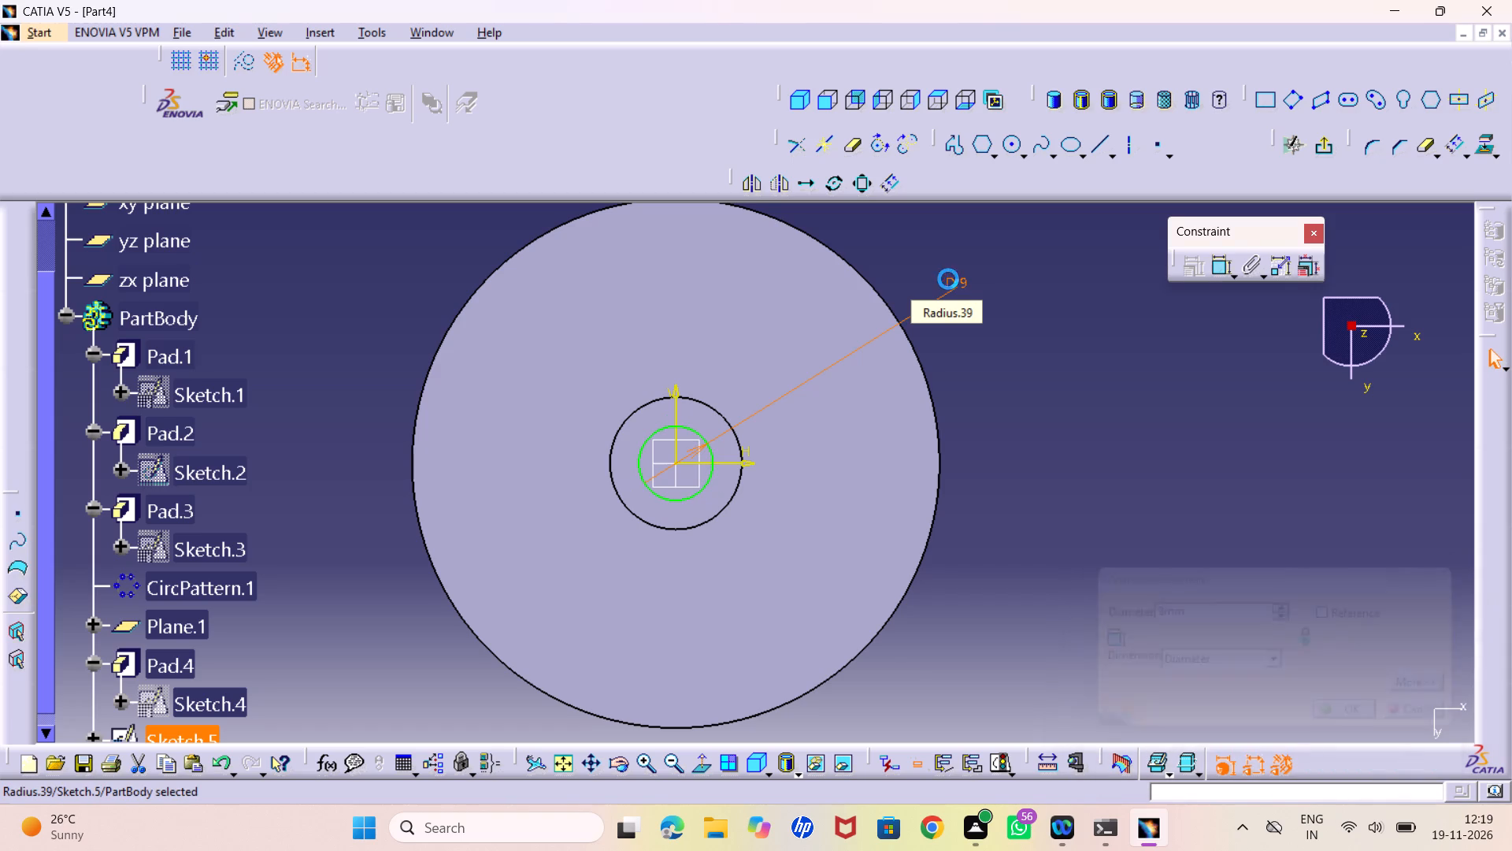
{"action": "left_click", "coordinate": [984, 410]}
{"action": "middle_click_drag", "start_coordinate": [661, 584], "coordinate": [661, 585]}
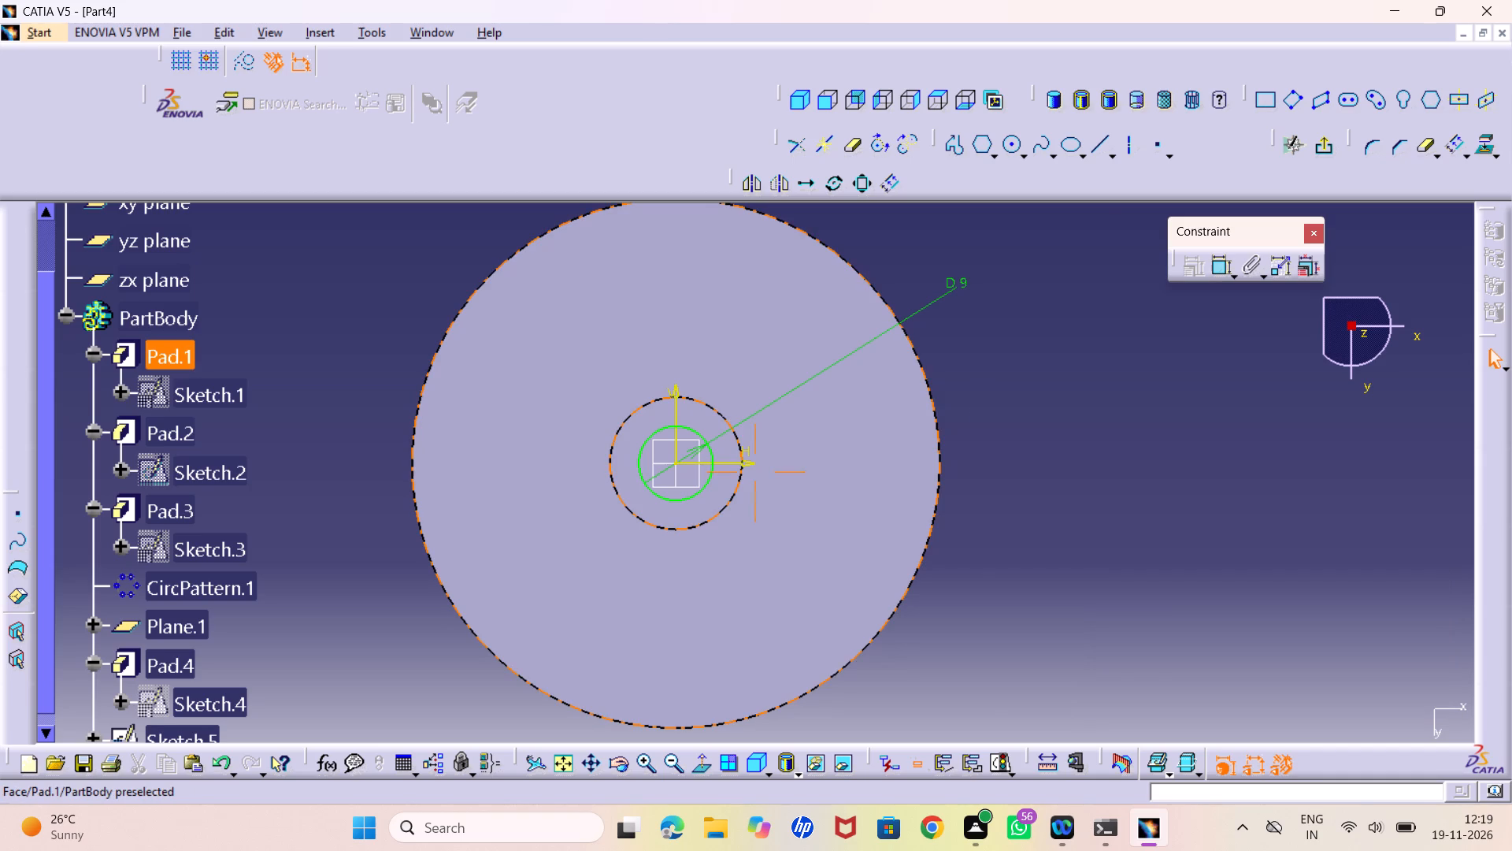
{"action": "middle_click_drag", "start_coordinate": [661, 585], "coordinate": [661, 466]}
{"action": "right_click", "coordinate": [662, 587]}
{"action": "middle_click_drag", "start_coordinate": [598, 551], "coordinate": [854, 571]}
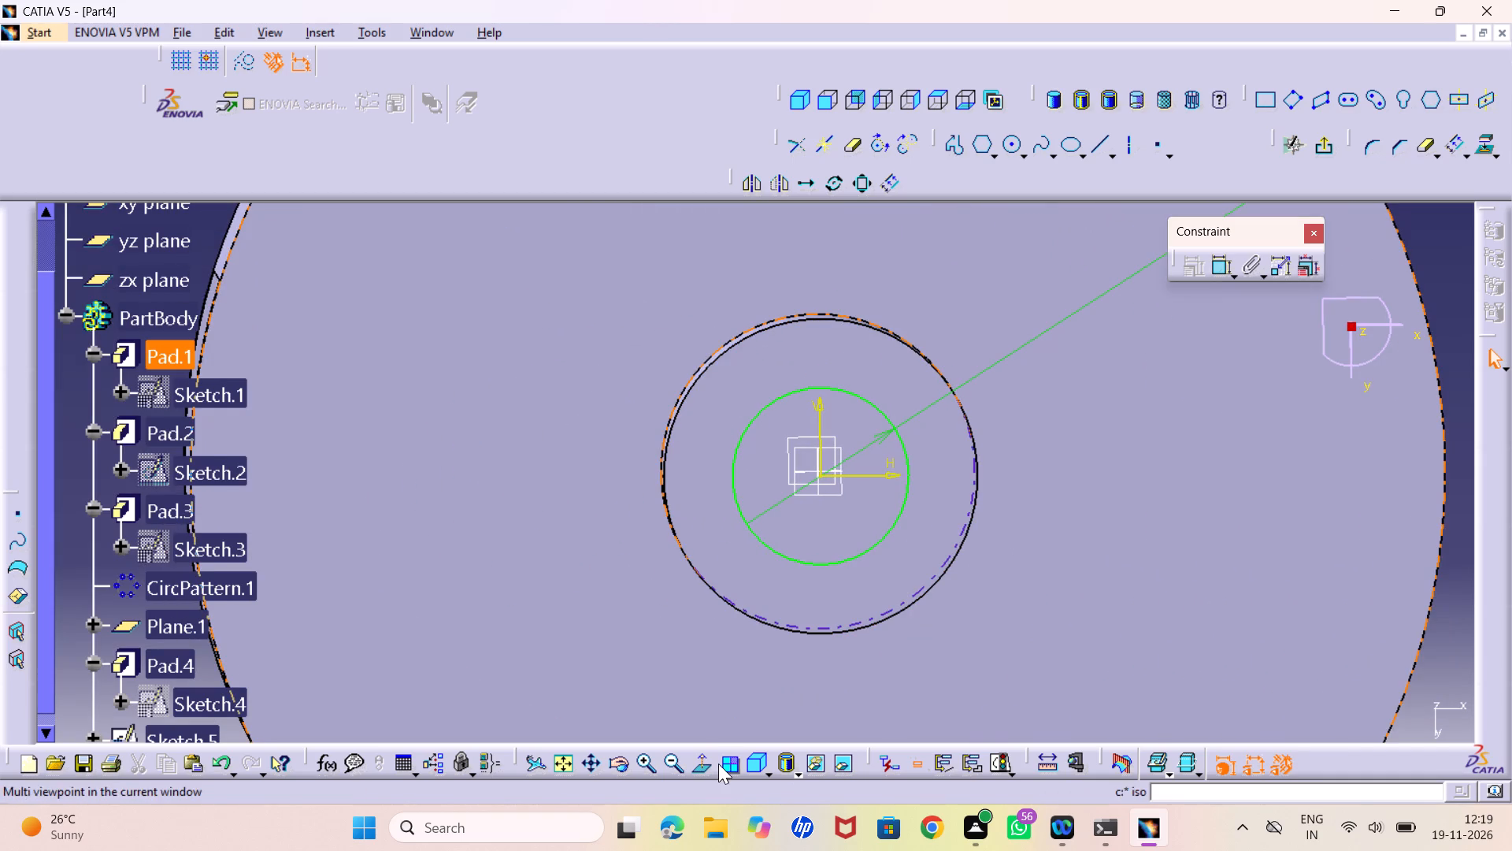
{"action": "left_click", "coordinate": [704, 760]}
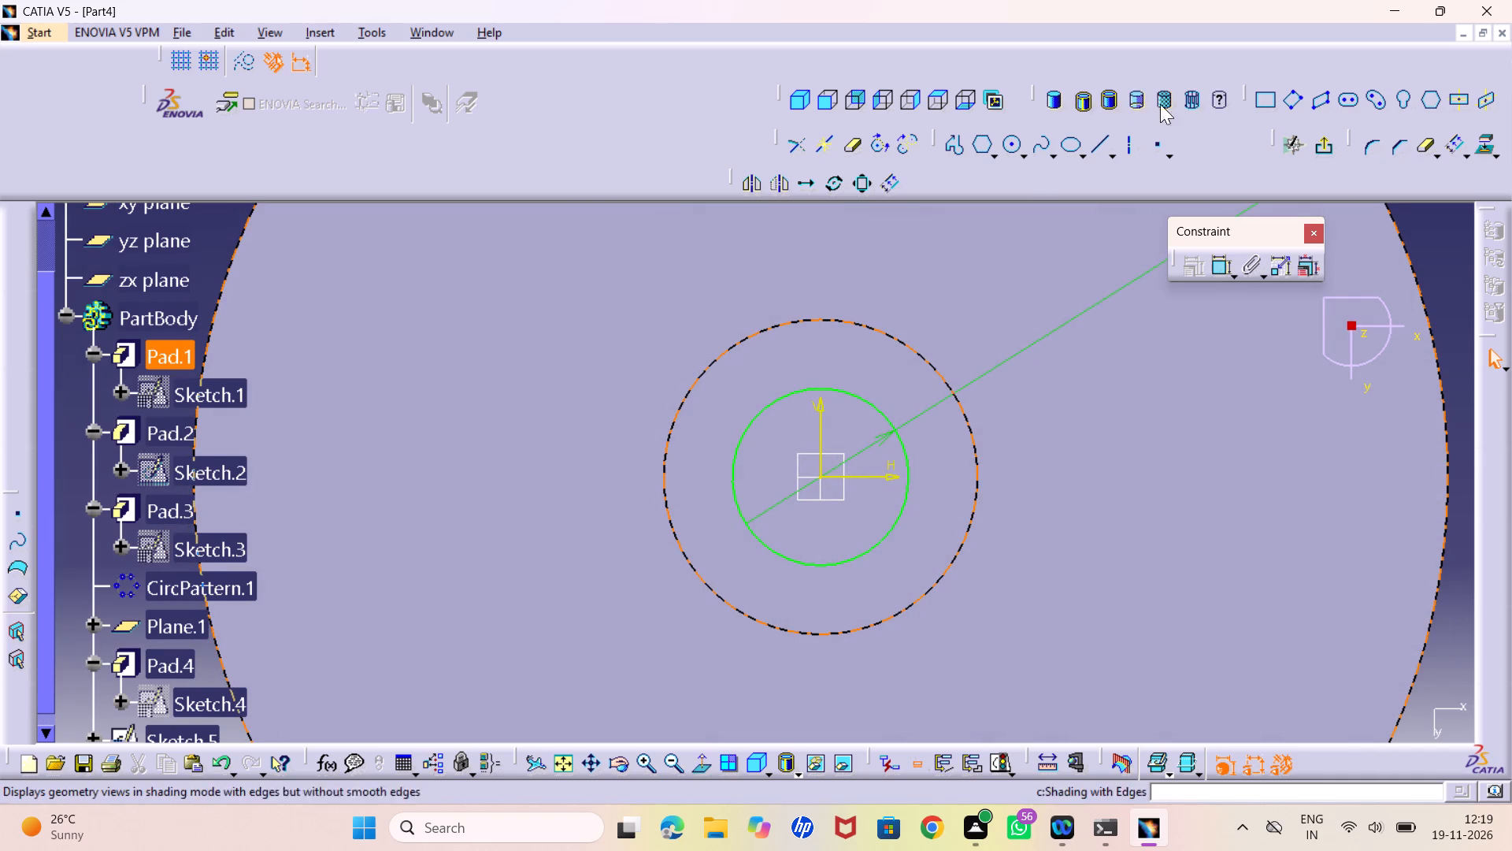
Sketch a horizontal chord about 6.7 mm long across the lower part of the 9 mm circle, ending on the circle.
{"action": "left_click", "coordinate": [1102, 147]}
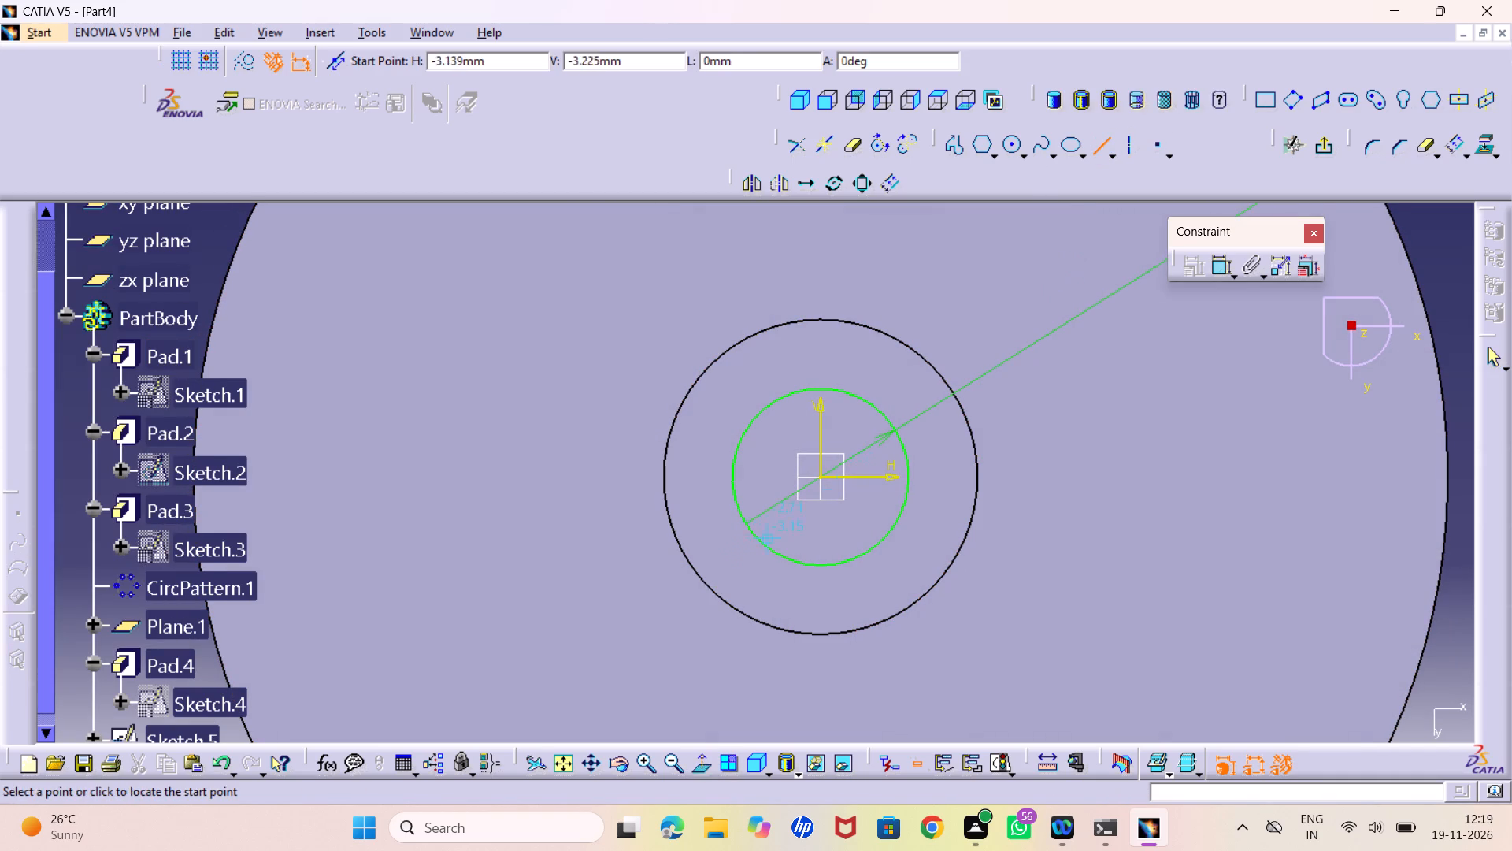
{"action": "left_click", "coordinate": [758, 533]}
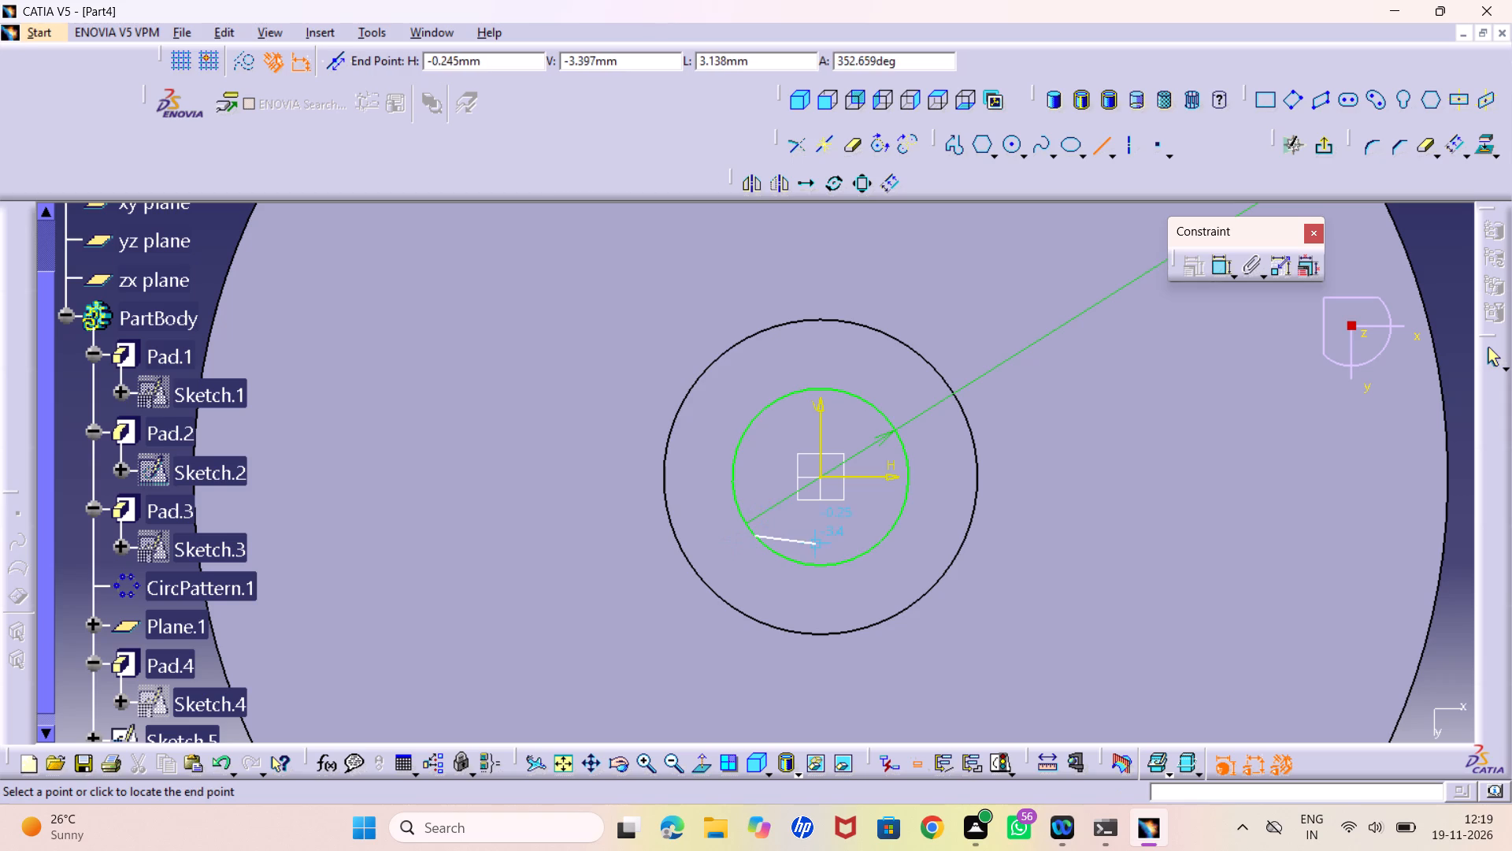
{"action": "left_click", "coordinate": [889, 537]}
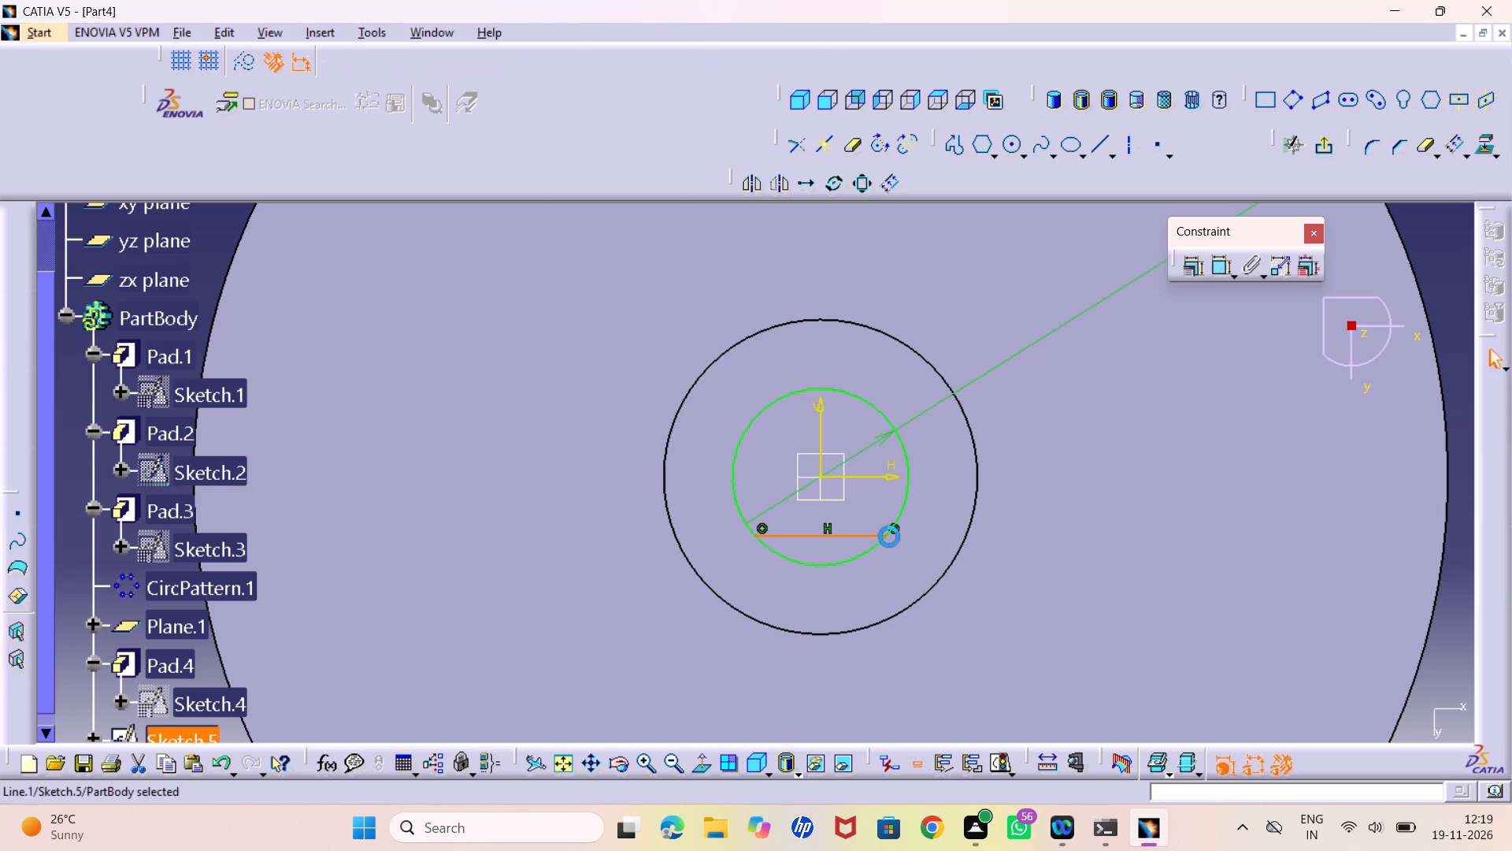
{"action": "left_click", "coordinate": [591, 389]}
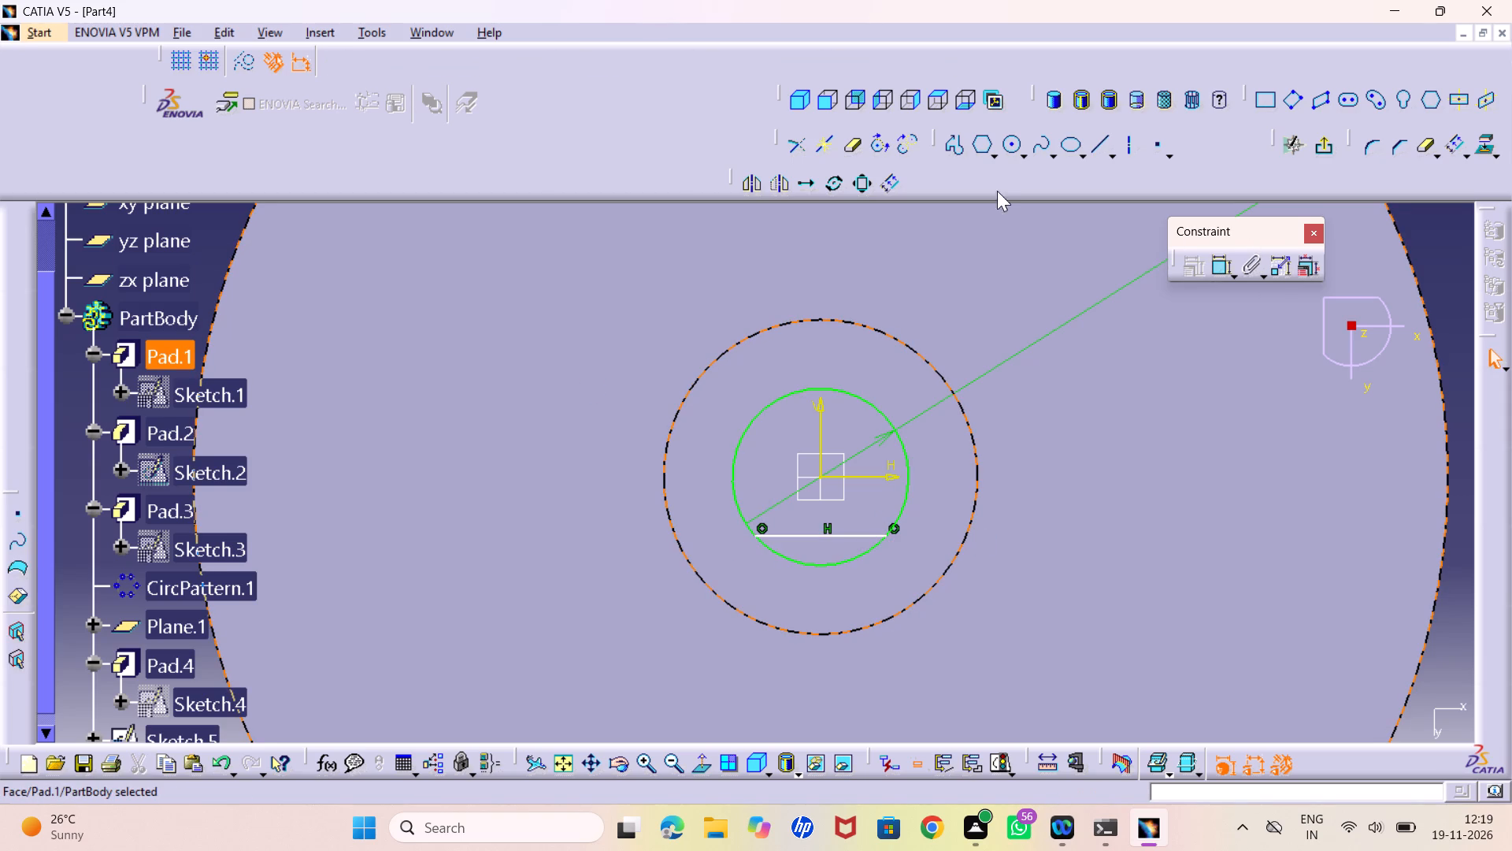
Dimension the chord's distance from the horizontal sketch axis and set it to 3 mm.
{"action": "left_click", "coordinate": [851, 145]}
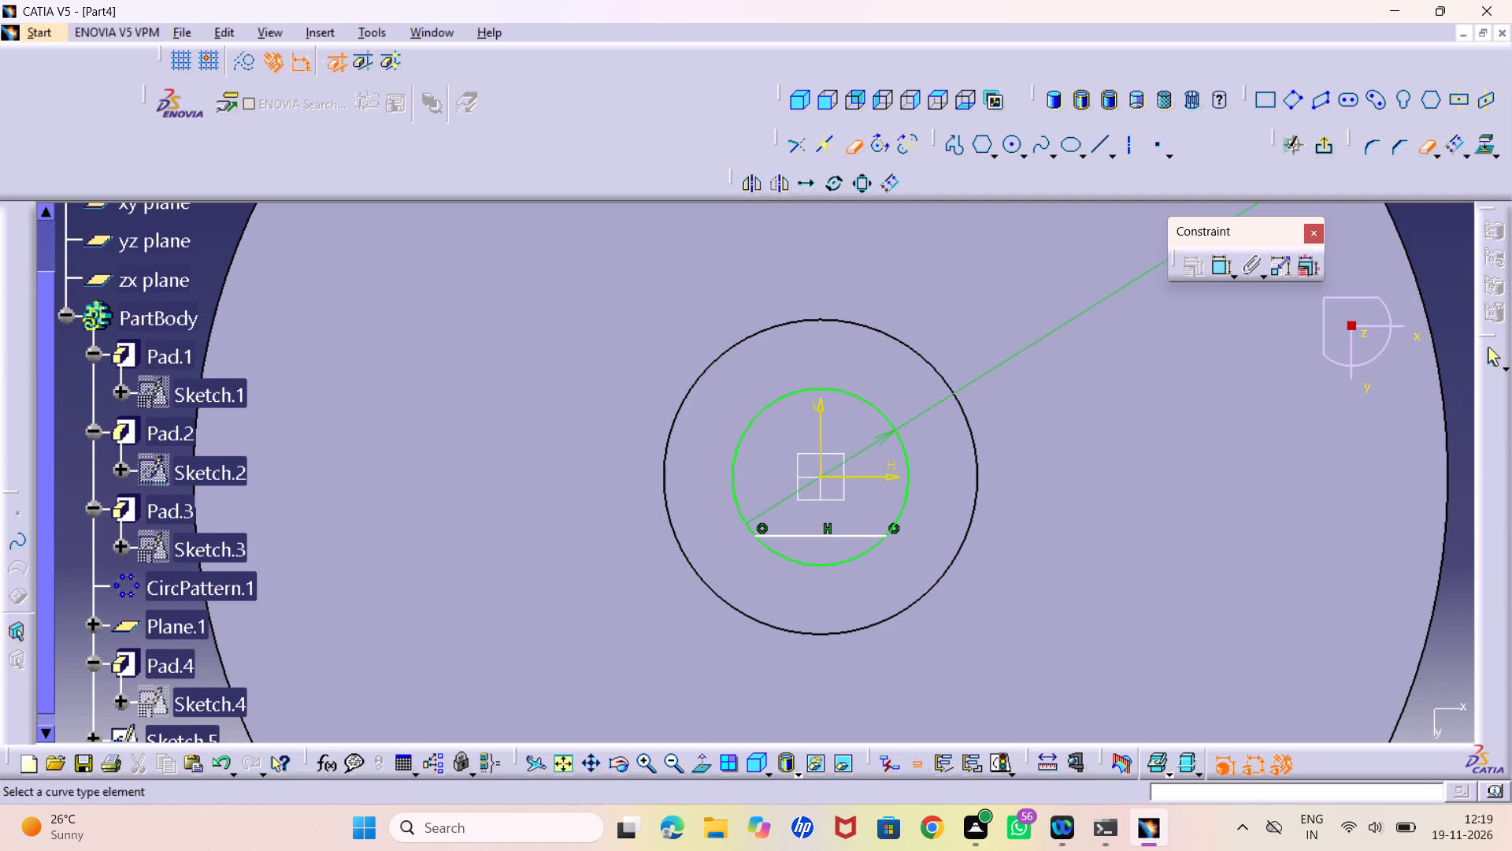
{"action": "double_click", "coordinate": [1221, 261]}
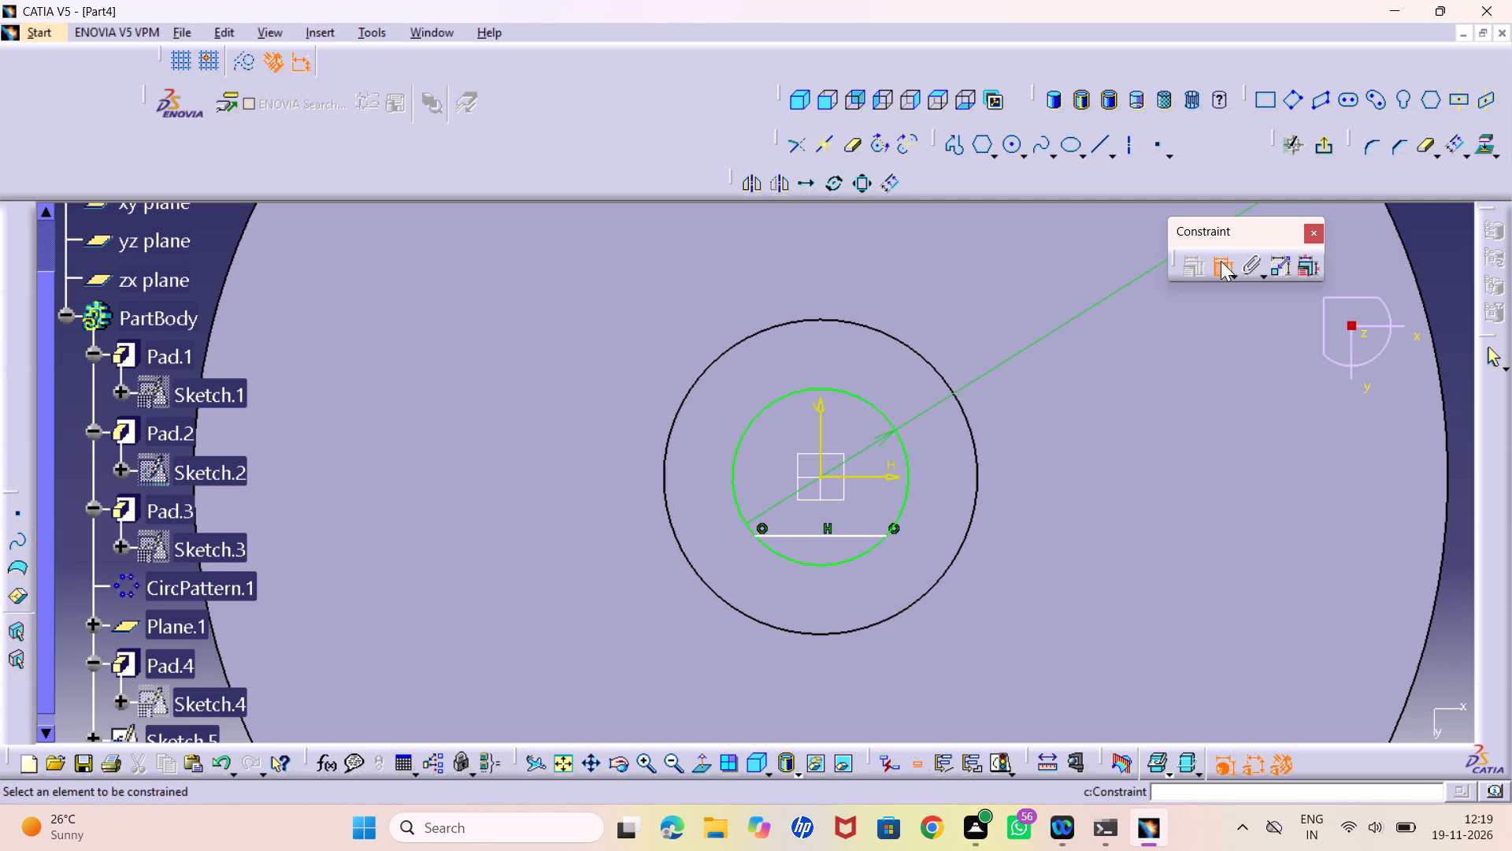
{"action": "left_click", "coordinate": [853, 535]}
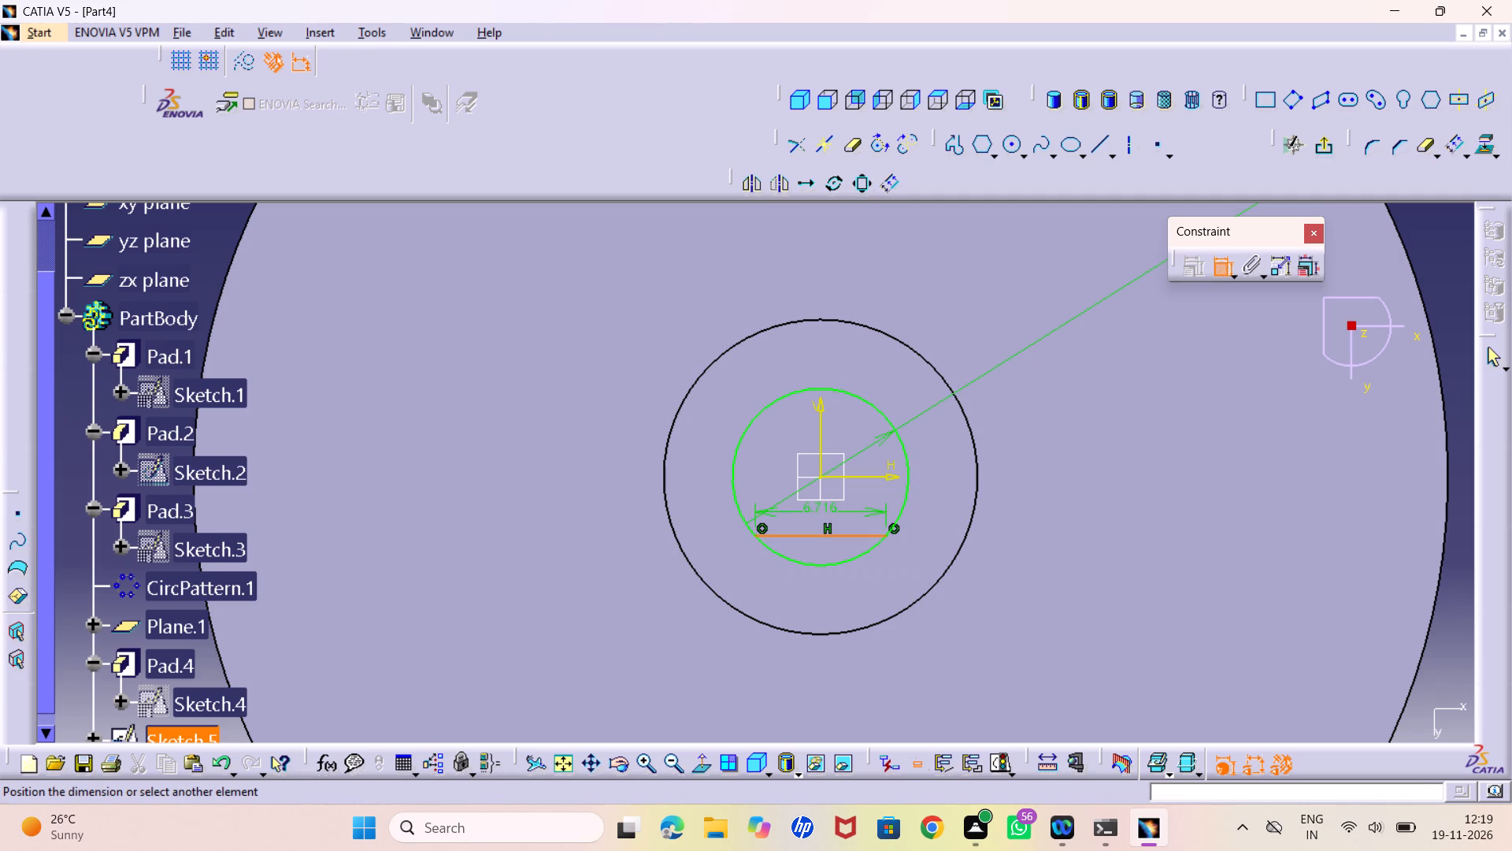
{"action": "left_click", "coordinate": [892, 478]}
{"action": "left_click", "coordinate": [1022, 514]}
{"action": "double_click", "coordinate": [1017, 504]}
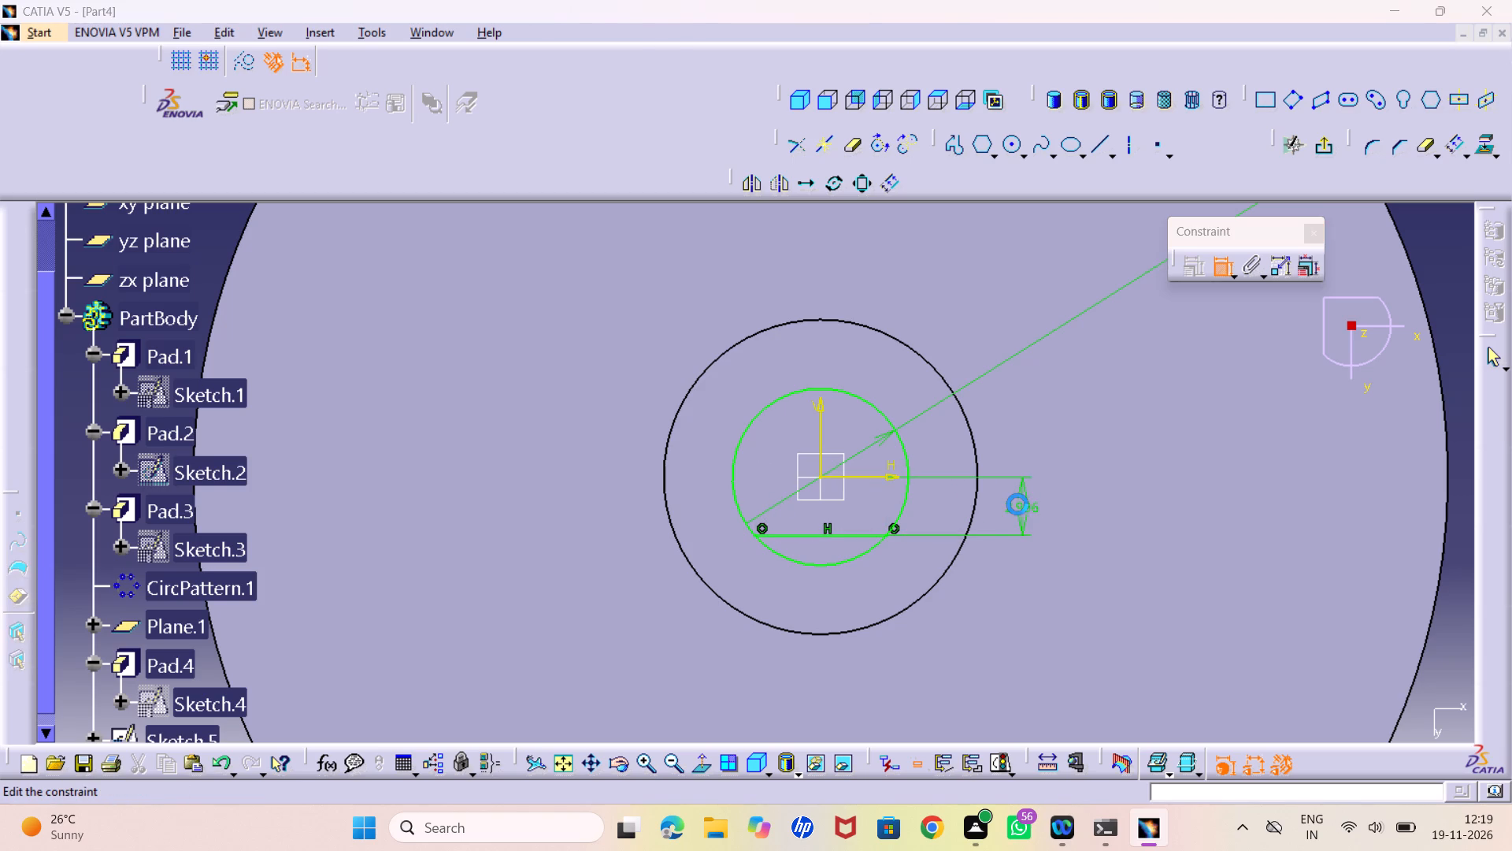
{"action": "key", "text": "3"}
{"action": "key", "text": "Return"}
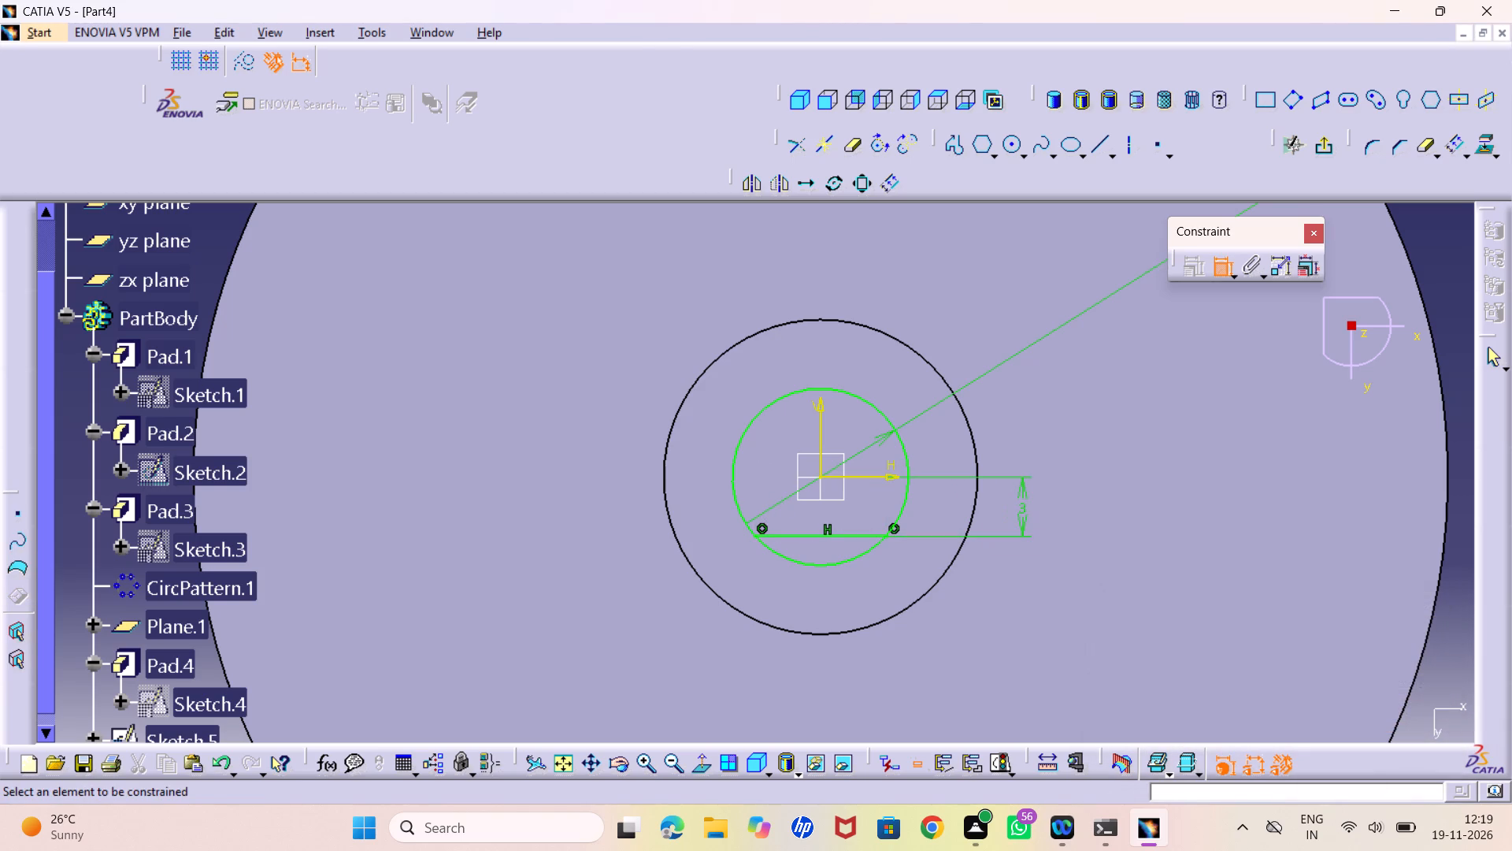
Quick-trim the circle's arc below the chord to leave a D-shaped profile, and exit the sketch.
{"action": "left_click", "coordinate": [854, 144]}
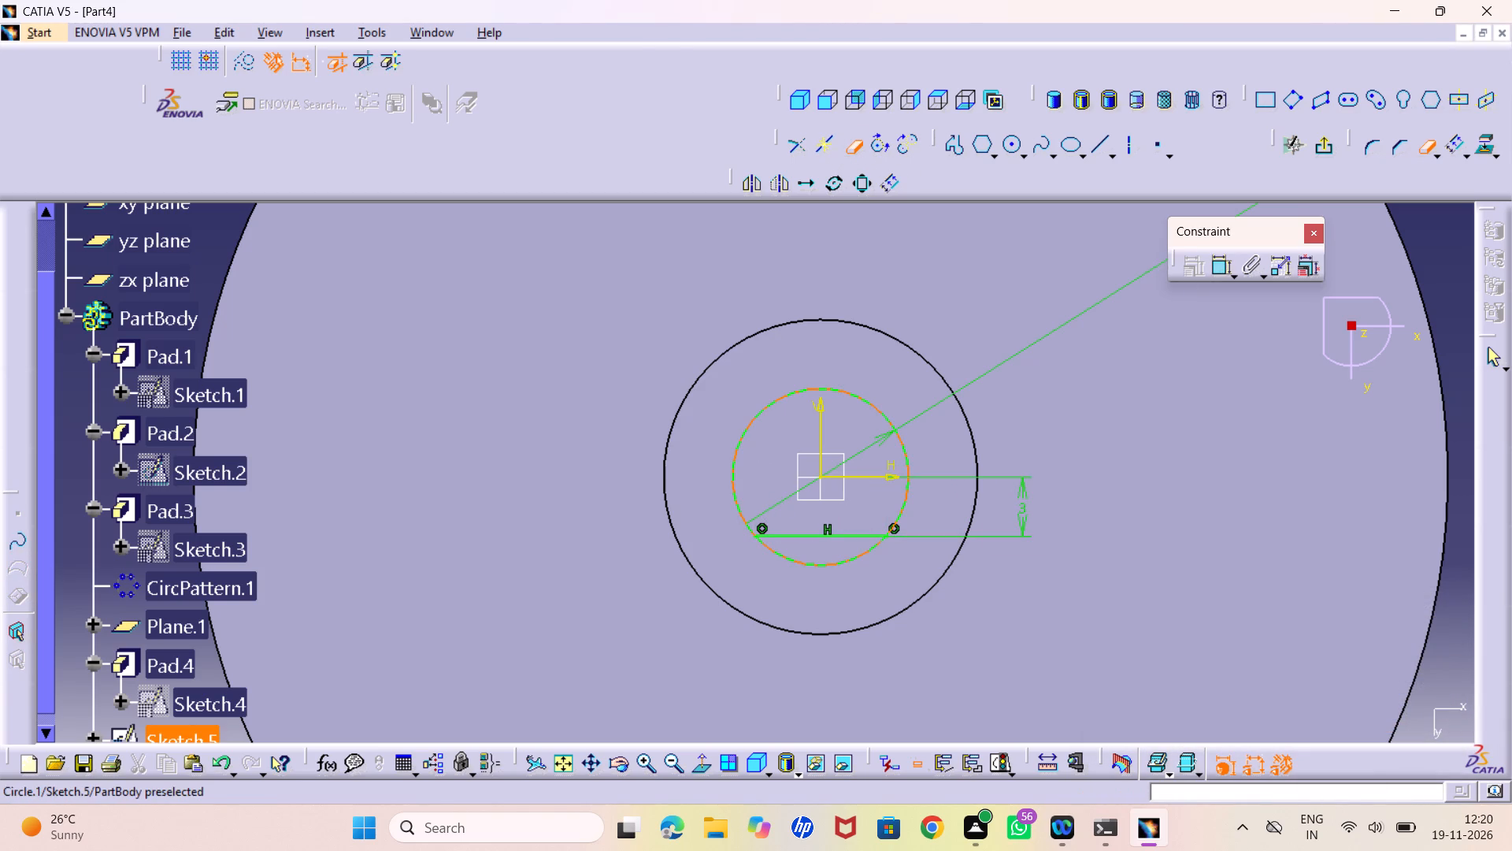
{"action": "left_click", "coordinate": [804, 565]}
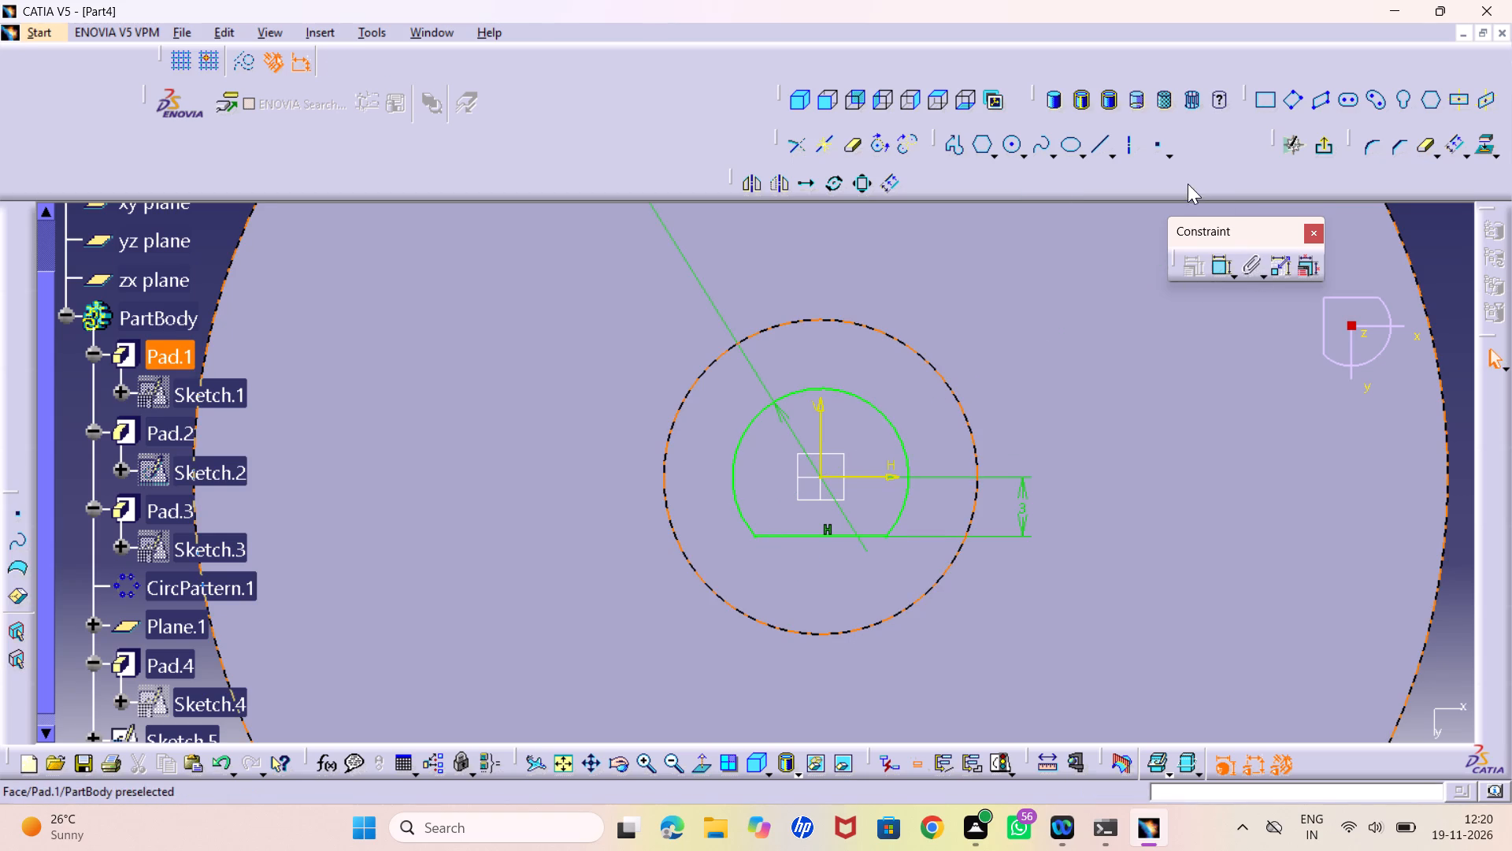
{"action": "left_click", "coordinate": [1321, 145]}
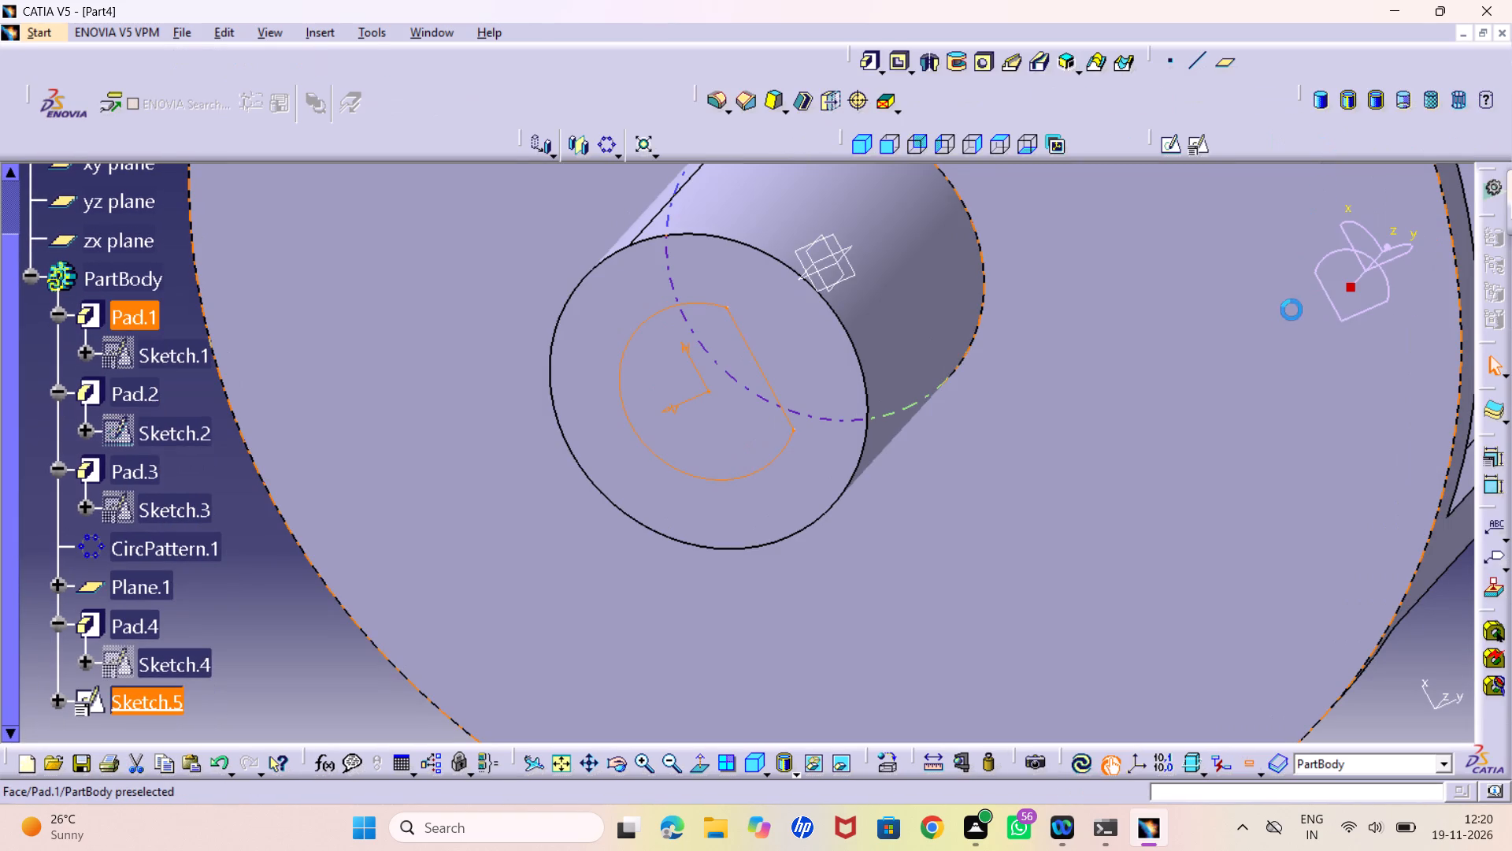
Cut a pocket 12 mm deep into the boss from the D-shaped sketch.
{"action": "left_click", "coordinate": [903, 66]}
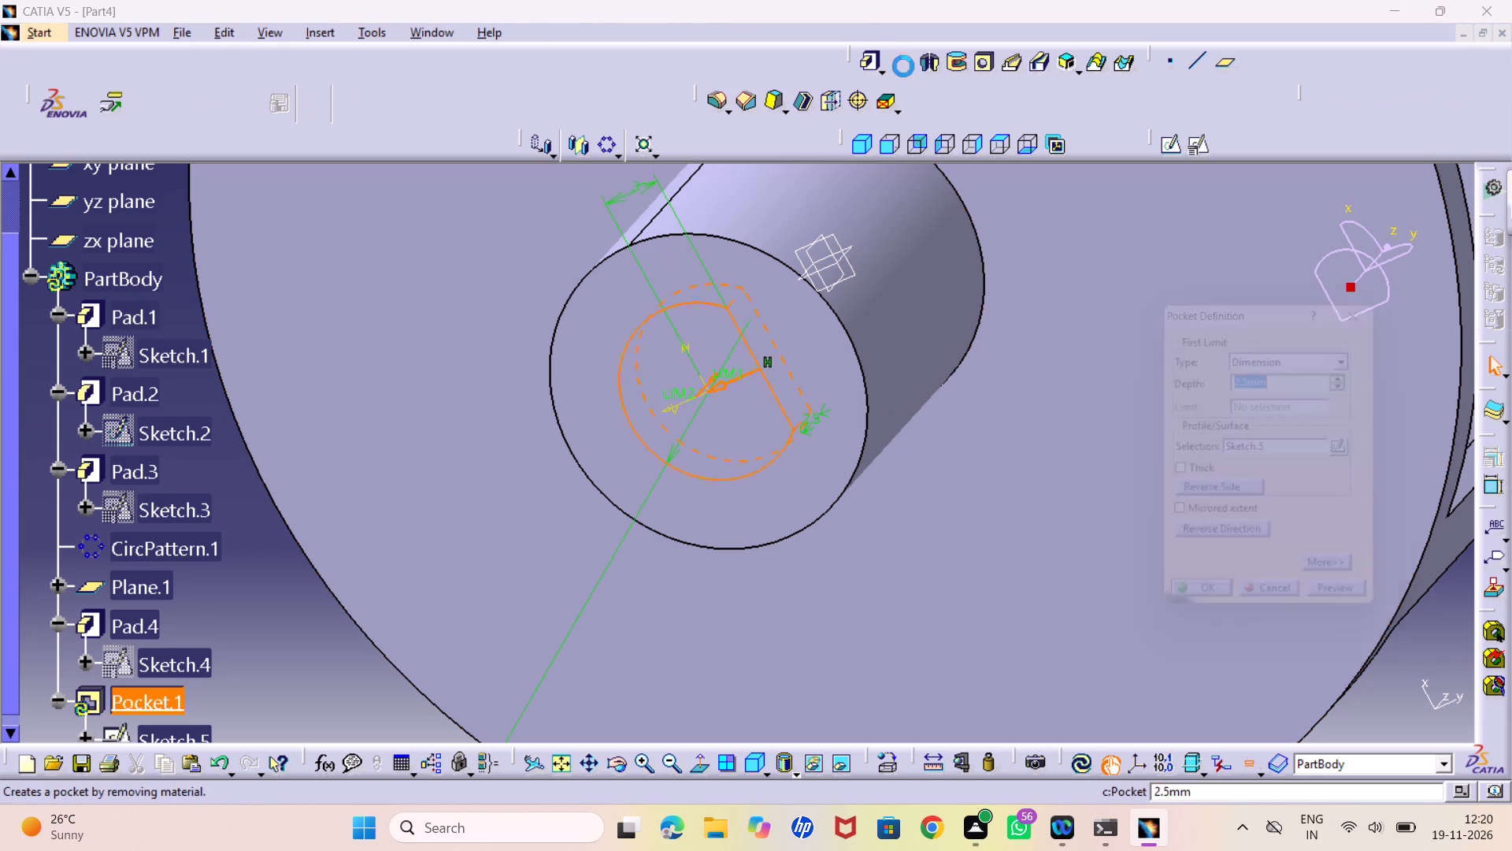
{"action": "type", "text": "12"}
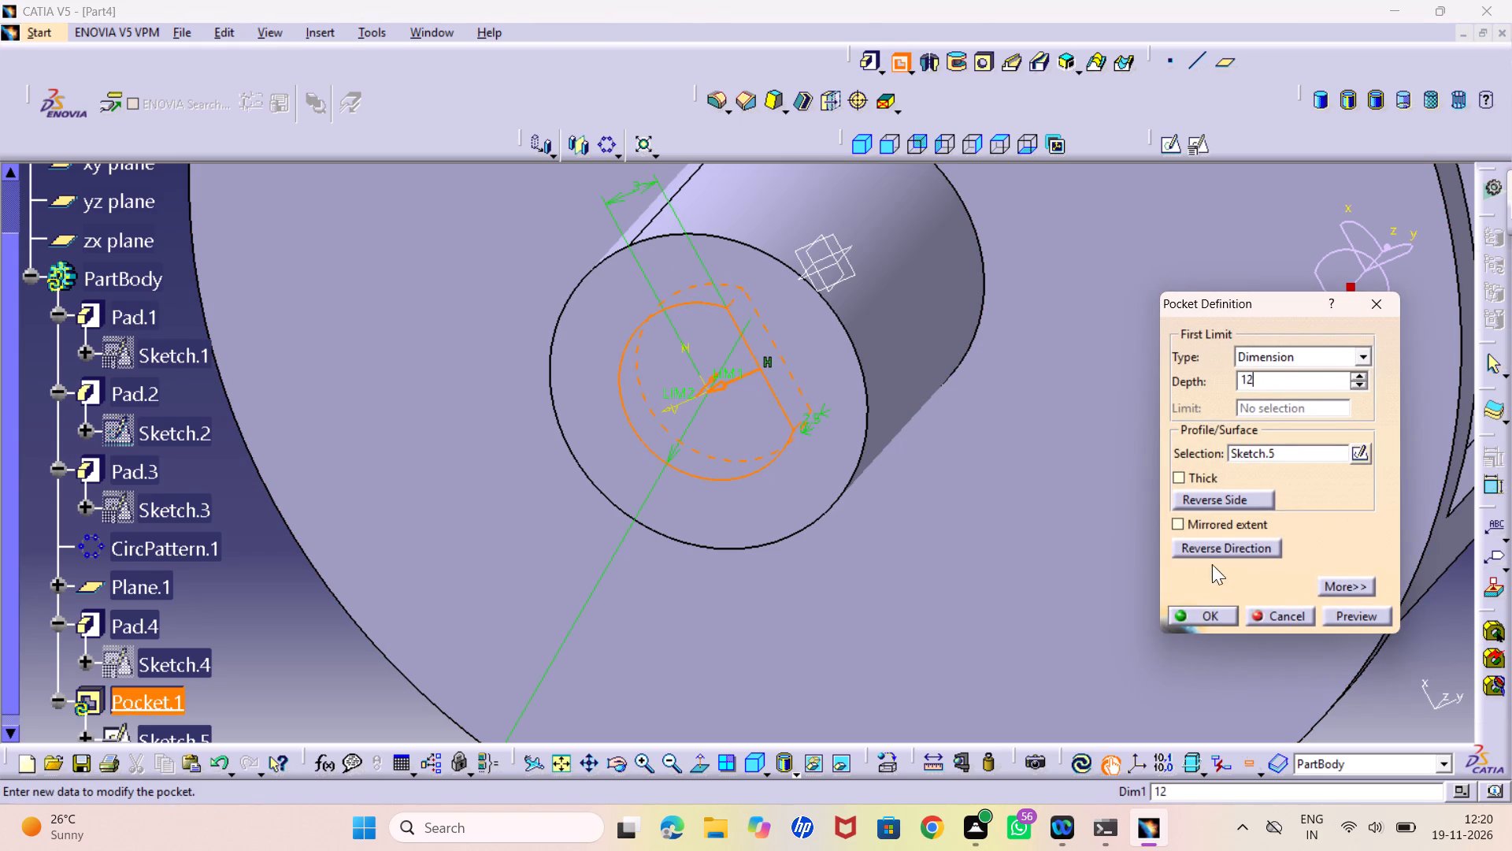
{"action": "left_click", "coordinate": [1206, 614]}
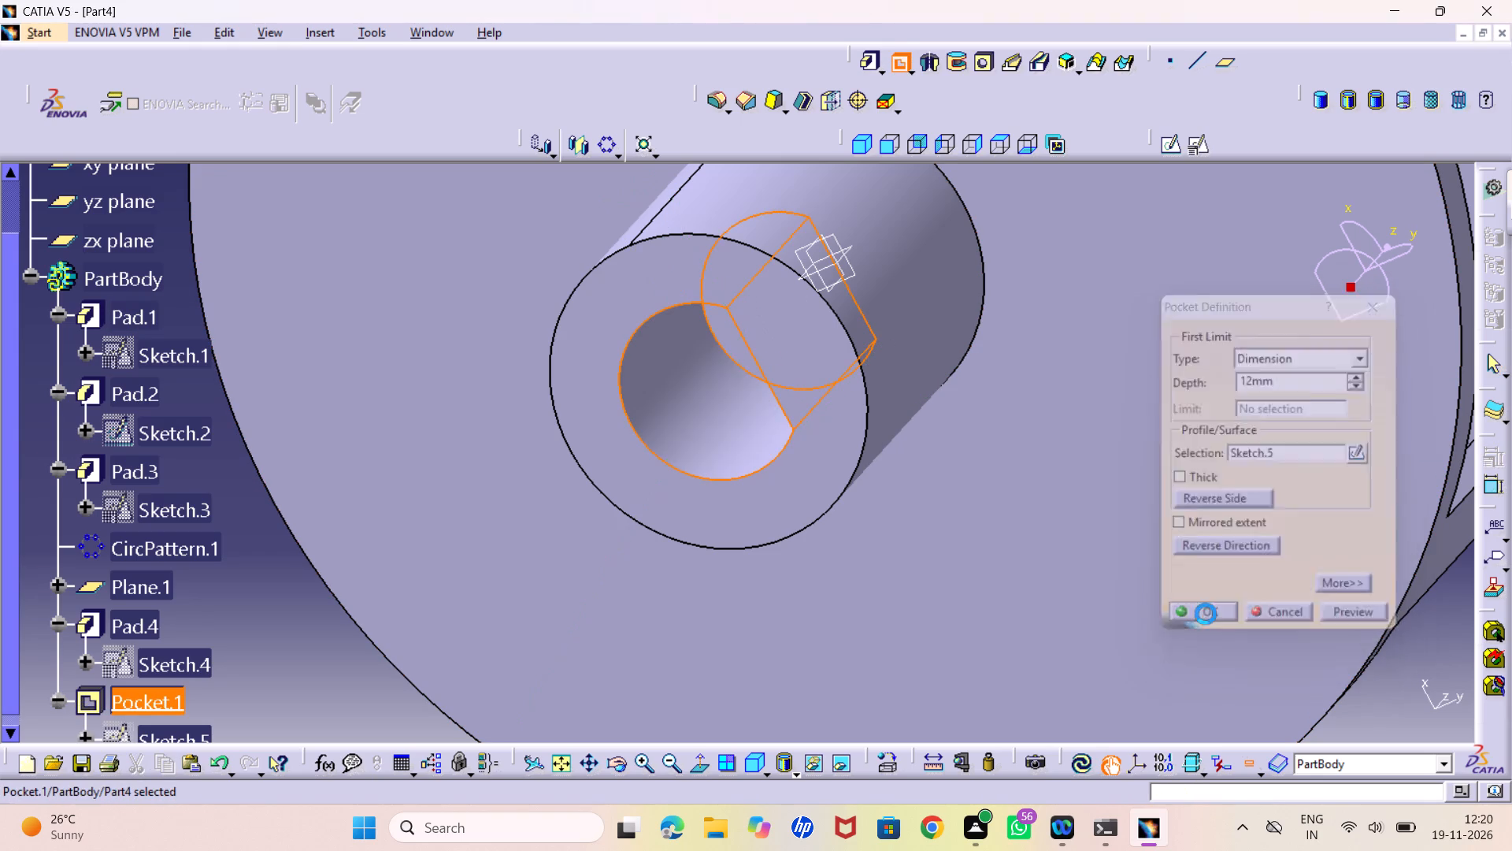
{"action": "left_click", "coordinate": [175, 740]}
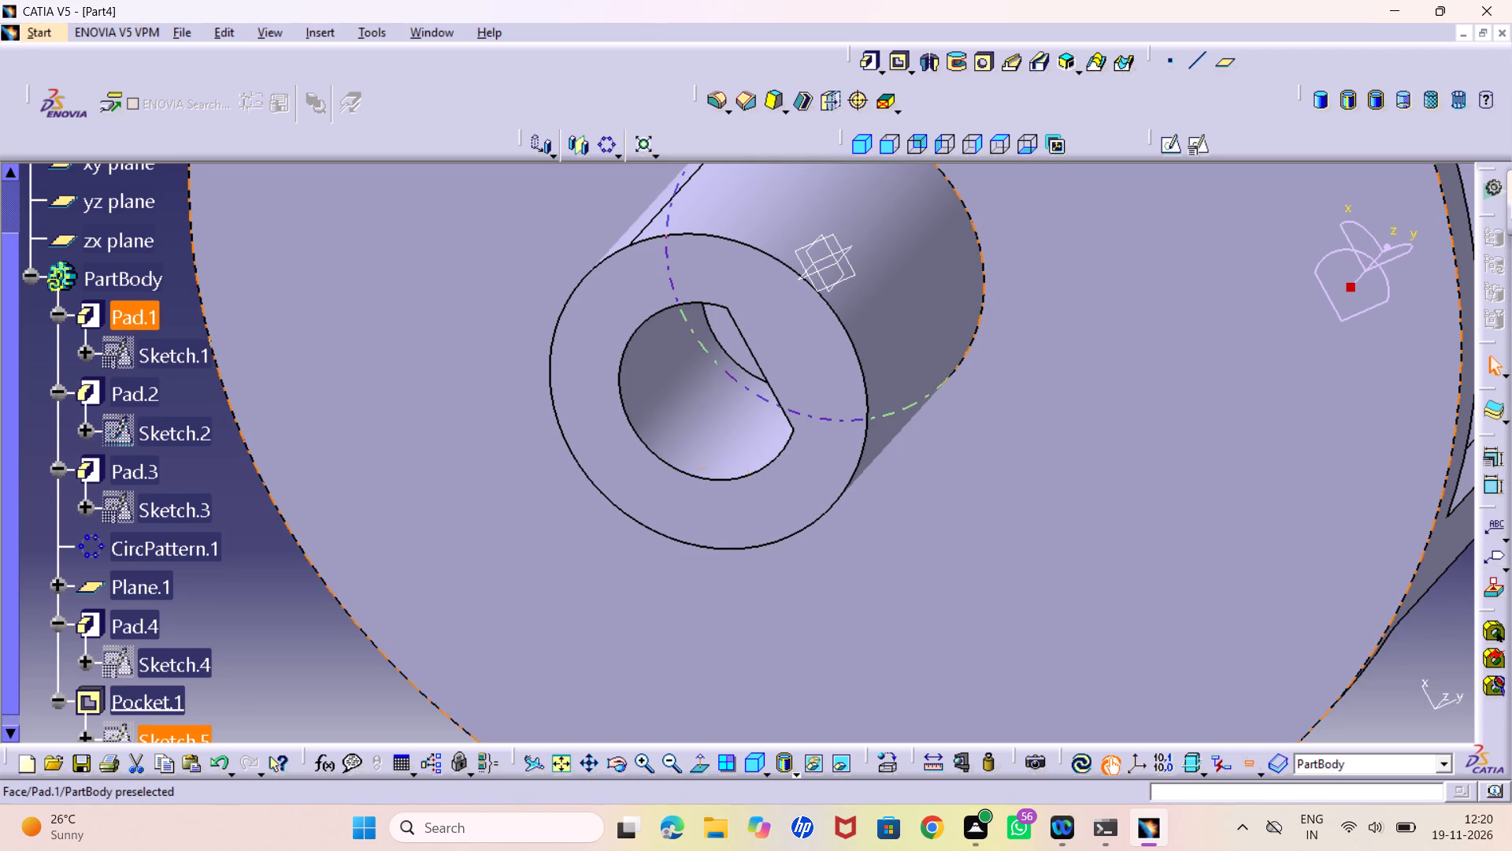
Create a sketch on the floor face of the D-shaped pocket in the boss.
{"action": "middle_click_drag", "start_coordinate": [386, 512], "coordinate": [449, 764]}
{"action": "right_click_drag", "start_coordinate": [391, 512], "coordinate": [452, 758]}
{"action": "middle_click_drag", "start_coordinate": [676, 236], "coordinate": [666, 167]}
{"action": "right_click_drag", "start_coordinate": [681, 236], "coordinate": [666, 167]}
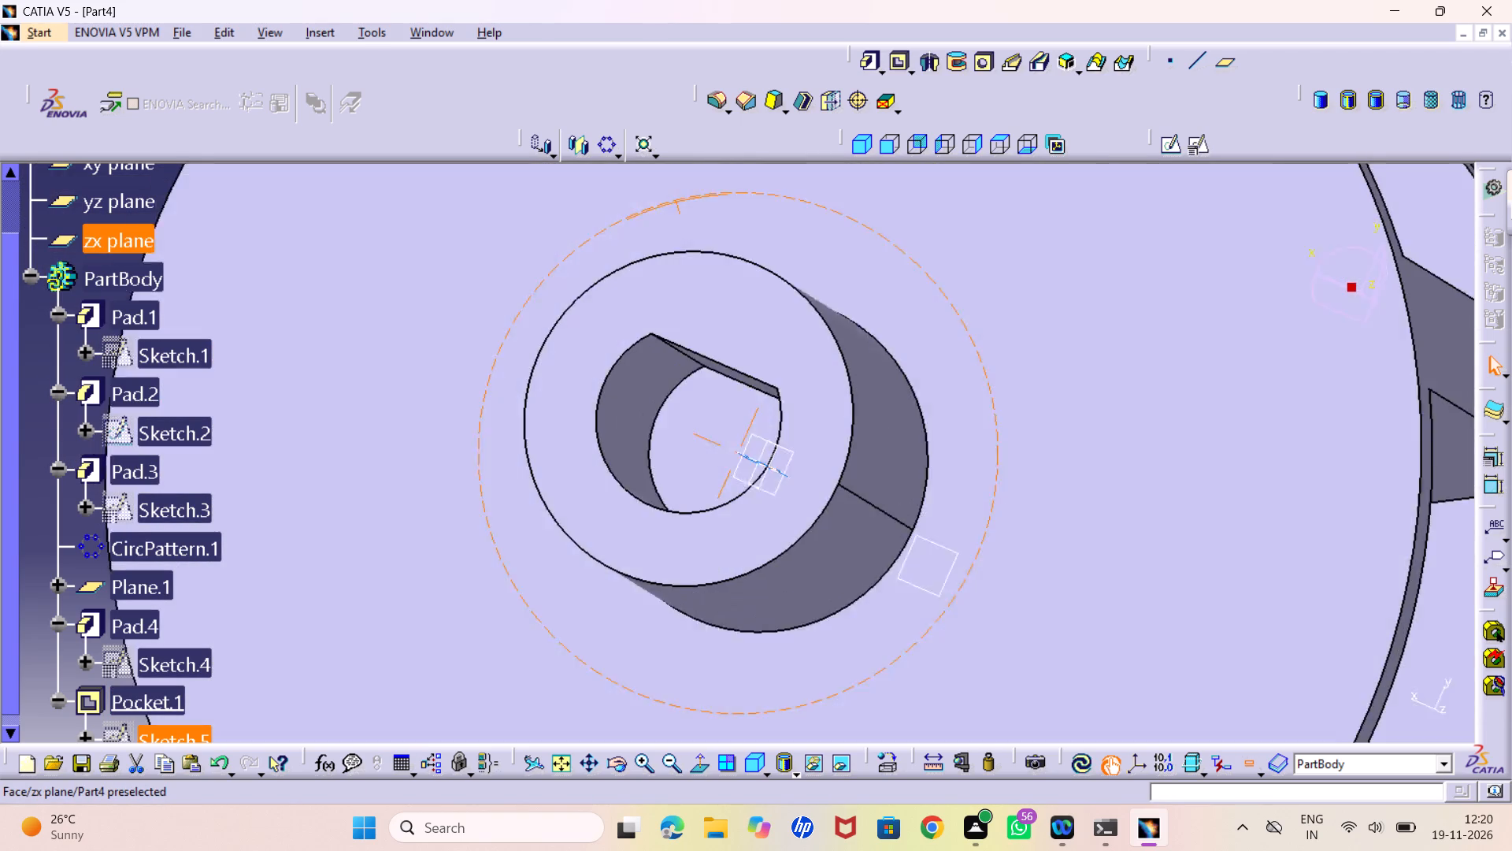
{"action": "middle_click_drag", "start_coordinate": [666, 167], "coordinate": [663, 150]}
{"action": "right_click_drag", "start_coordinate": [666, 167], "coordinate": [663, 150]}
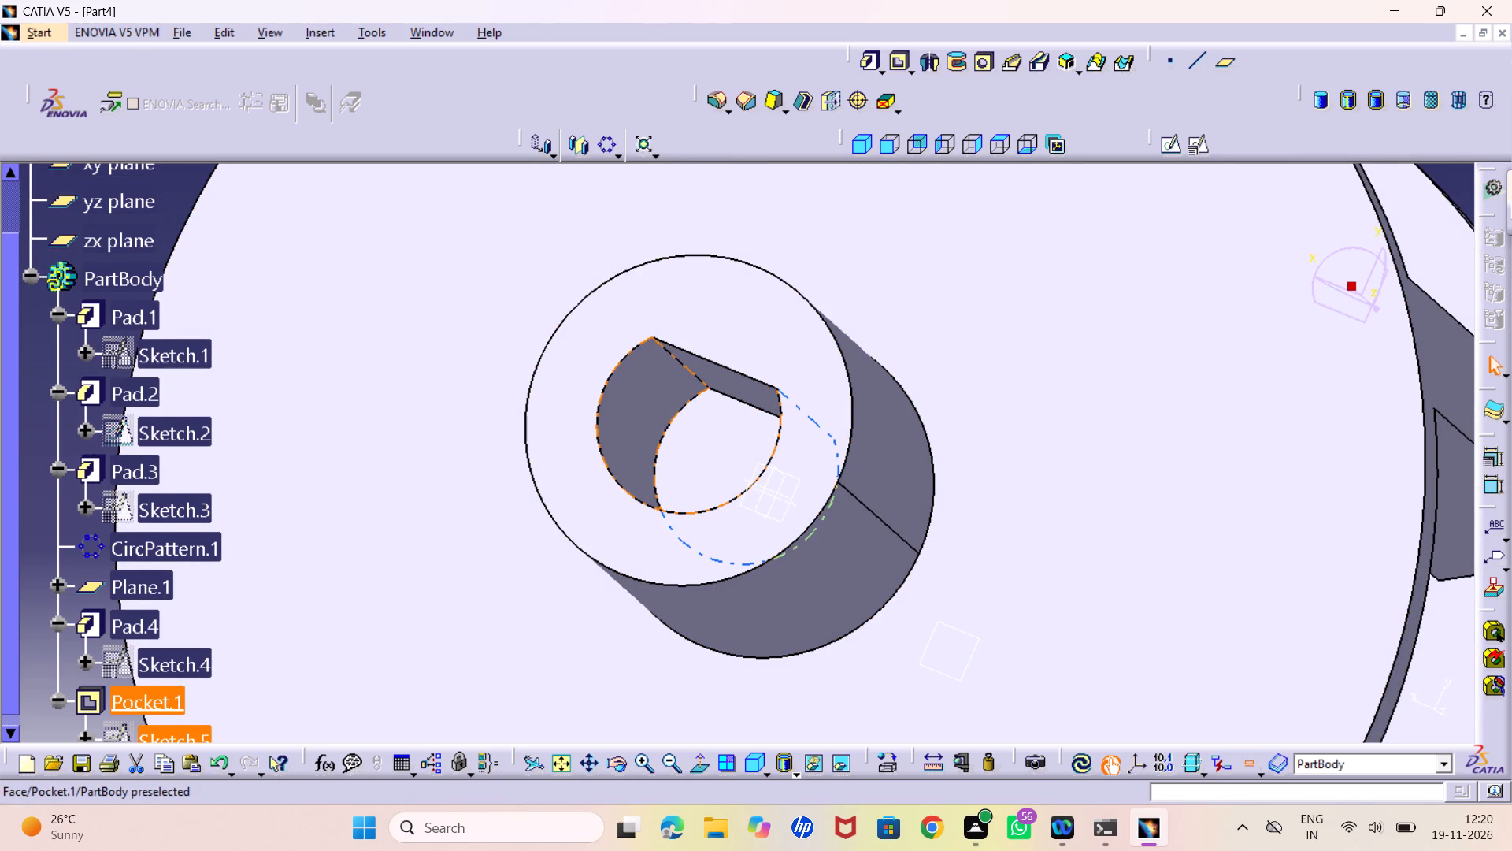
{"action": "middle_click_drag", "start_coordinate": [652, 427], "coordinate": [656, 496]}
{"action": "right_click_drag", "start_coordinate": [651, 431], "coordinate": [656, 496]}
{"action": "left_click", "coordinate": [694, 436]}
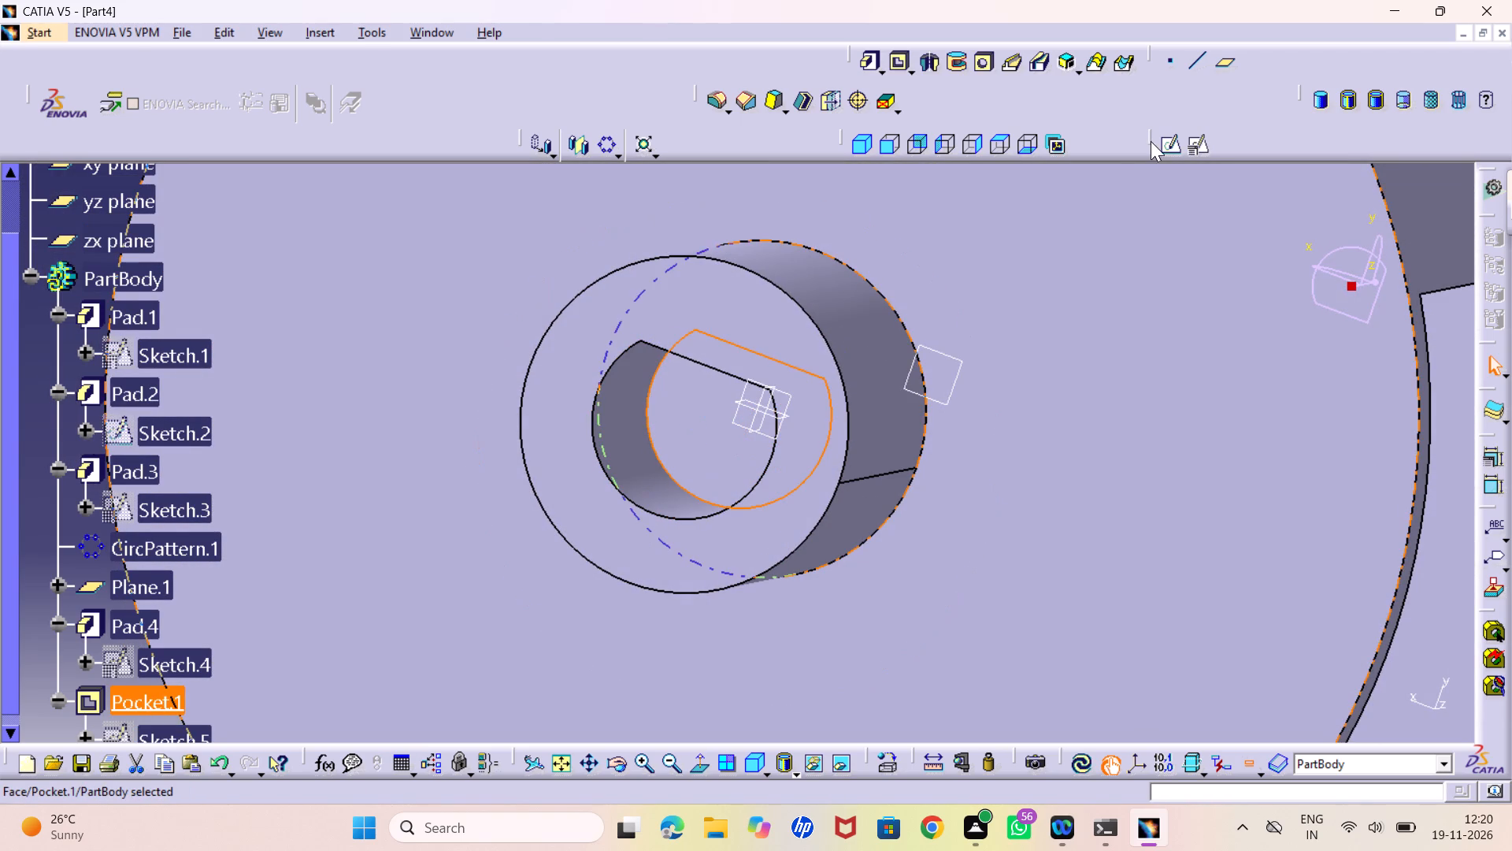
{"action": "left_click", "coordinate": [1172, 137]}
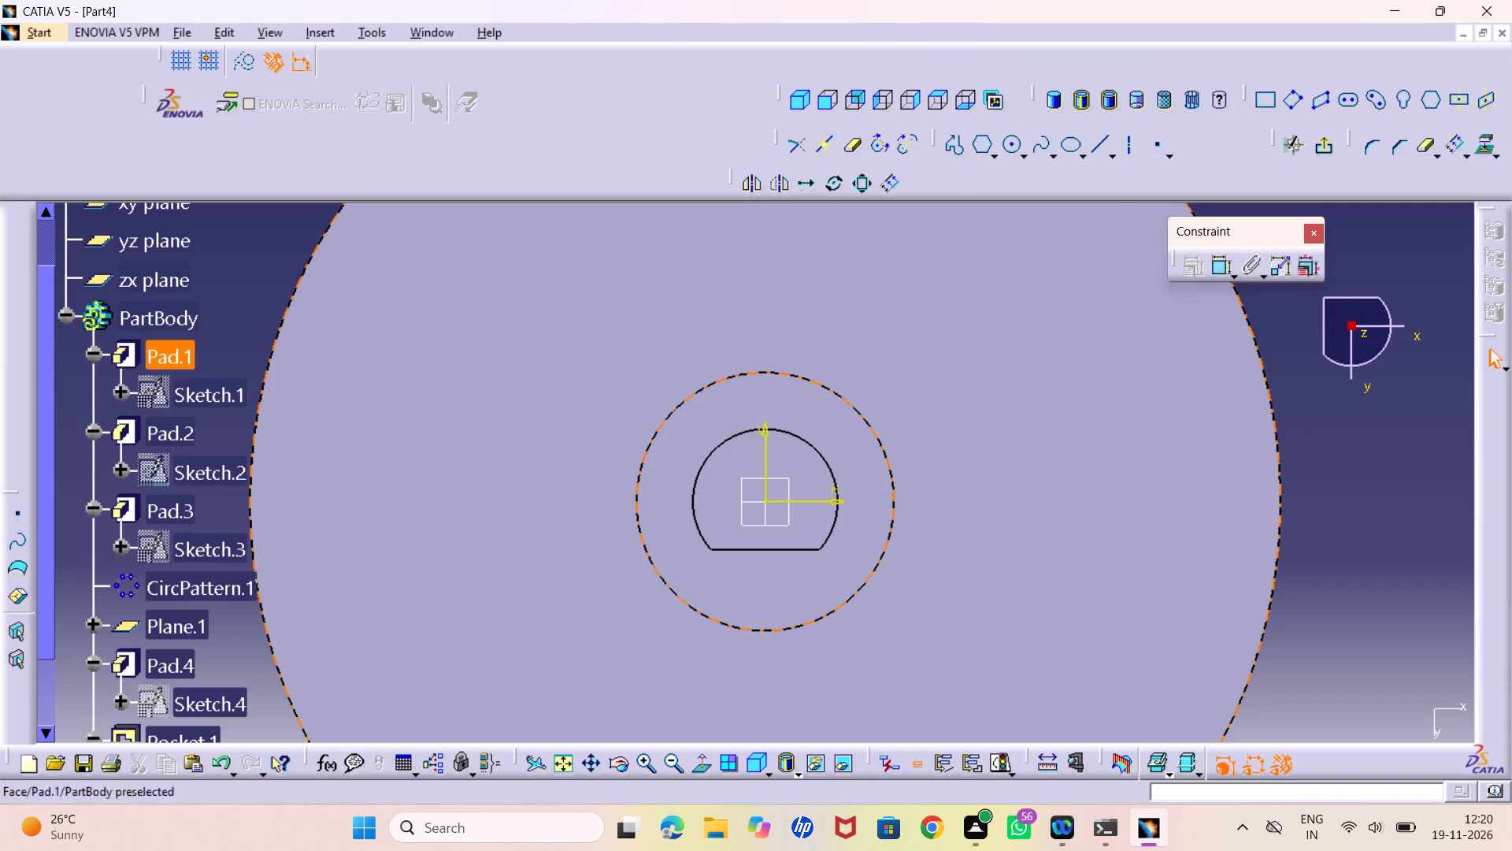
Sketch a circle about 2.7 mm in diameter on the pocket floor, centred on the sketch origin.
{"action": "left_click", "coordinate": [1016, 144]}
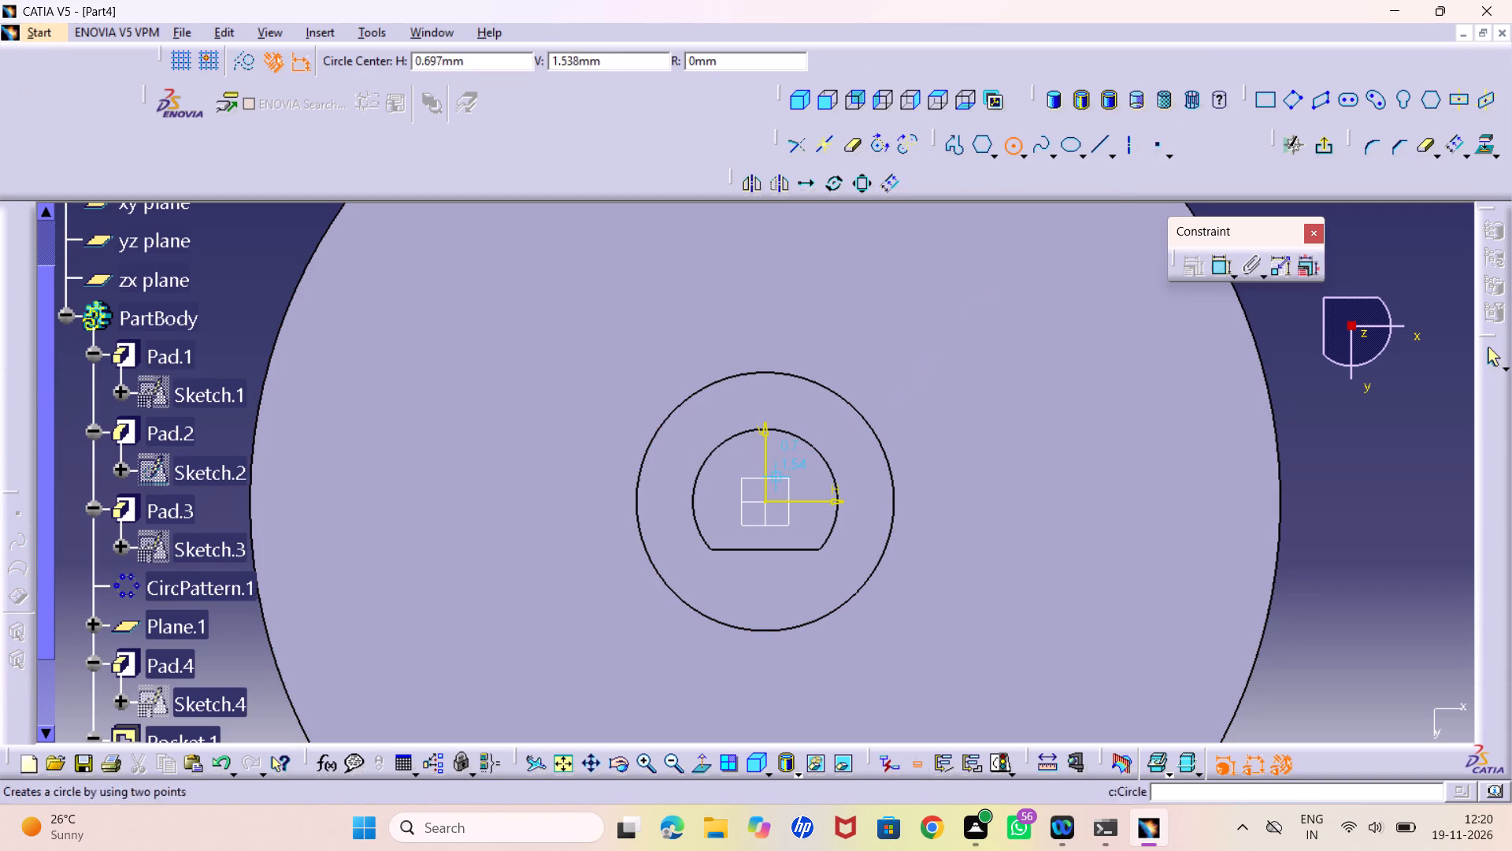
{"action": "left_click", "coordinate": [765, 500]}
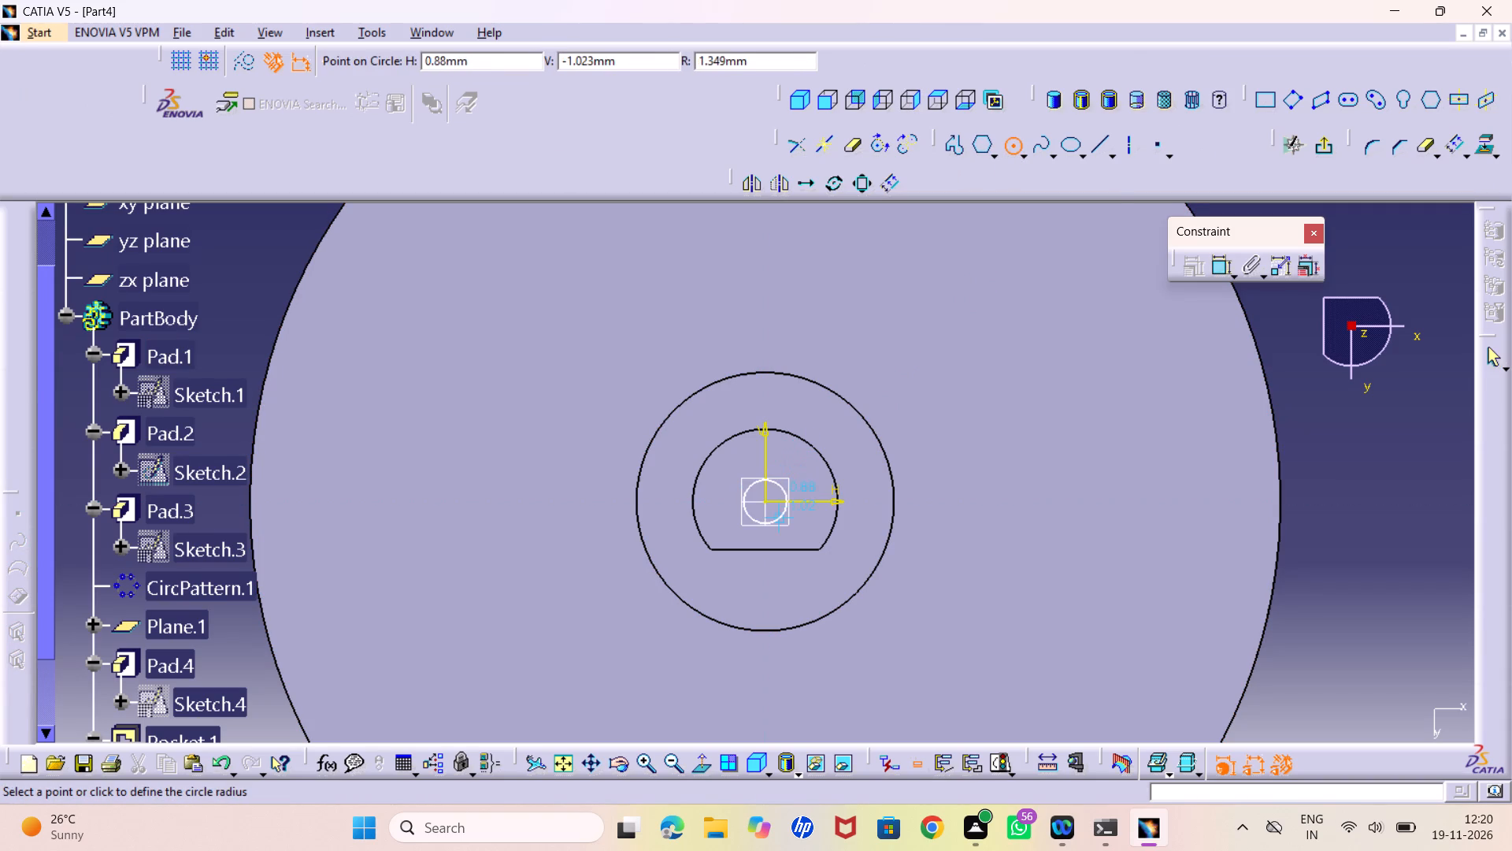
{"action": "left_click", "coordinate": [780, 521]}
Dimension the diameter of the small circle on the pocket floor and open its value for editing.
{"action": "left_click", "coordinate": [1220, 262]}
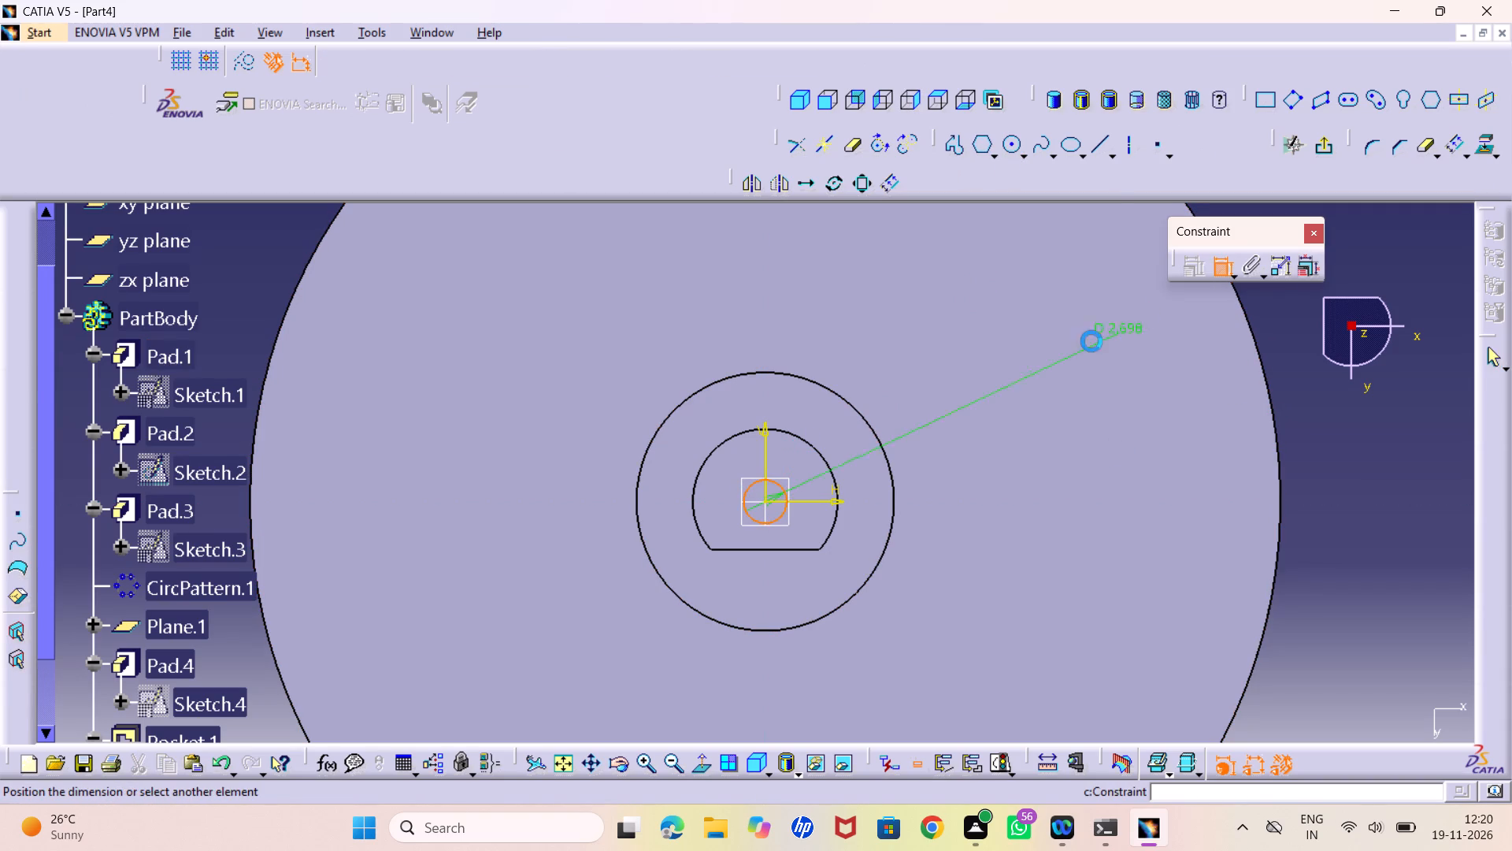
{"action": "left_click", "coordinate": [1002, 362]}
{"action": "double_click", "coordinate": [1008, 354]}
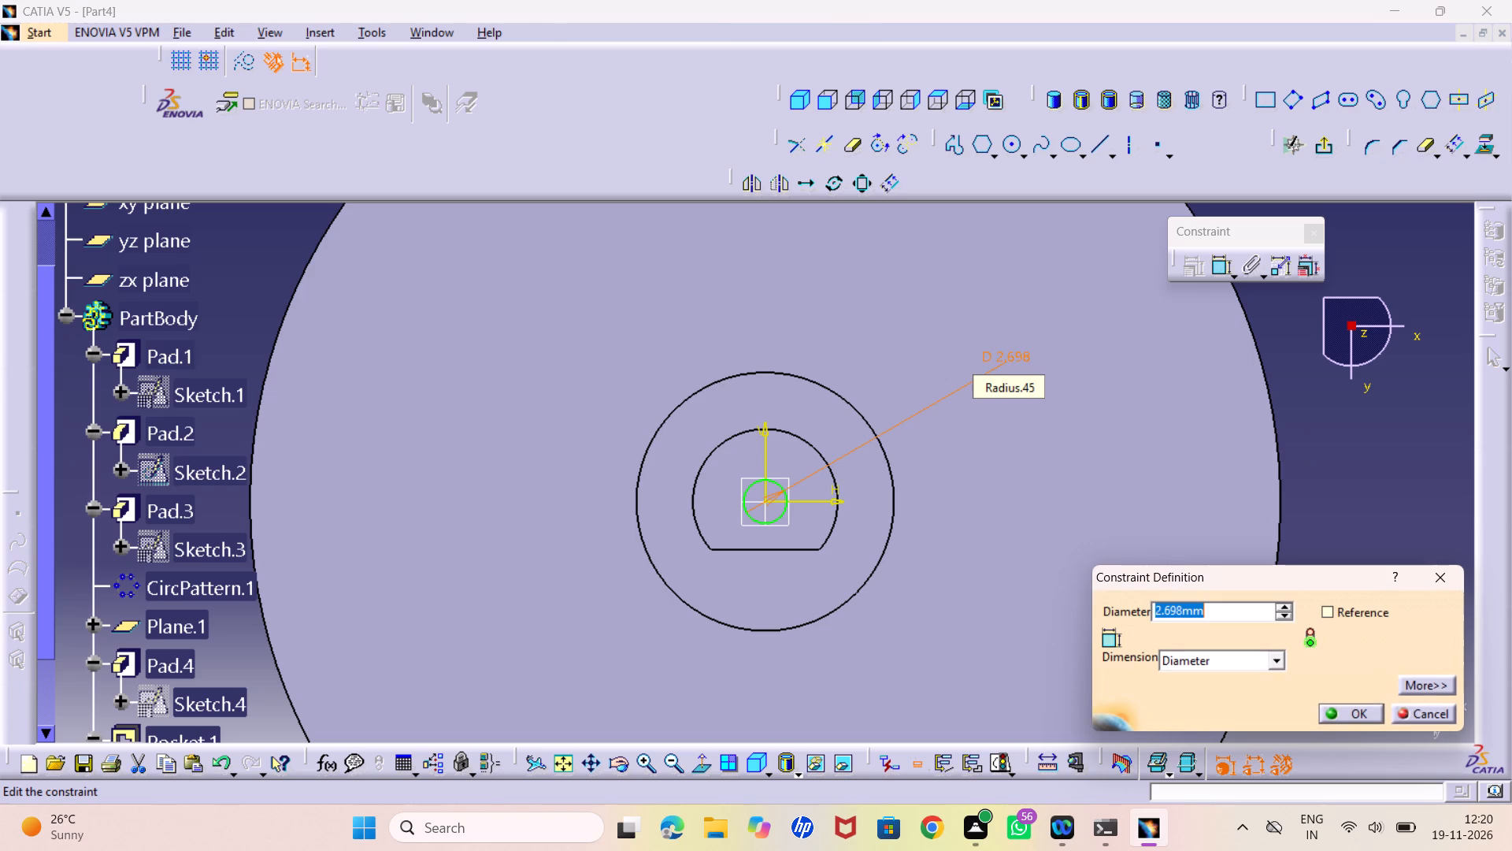
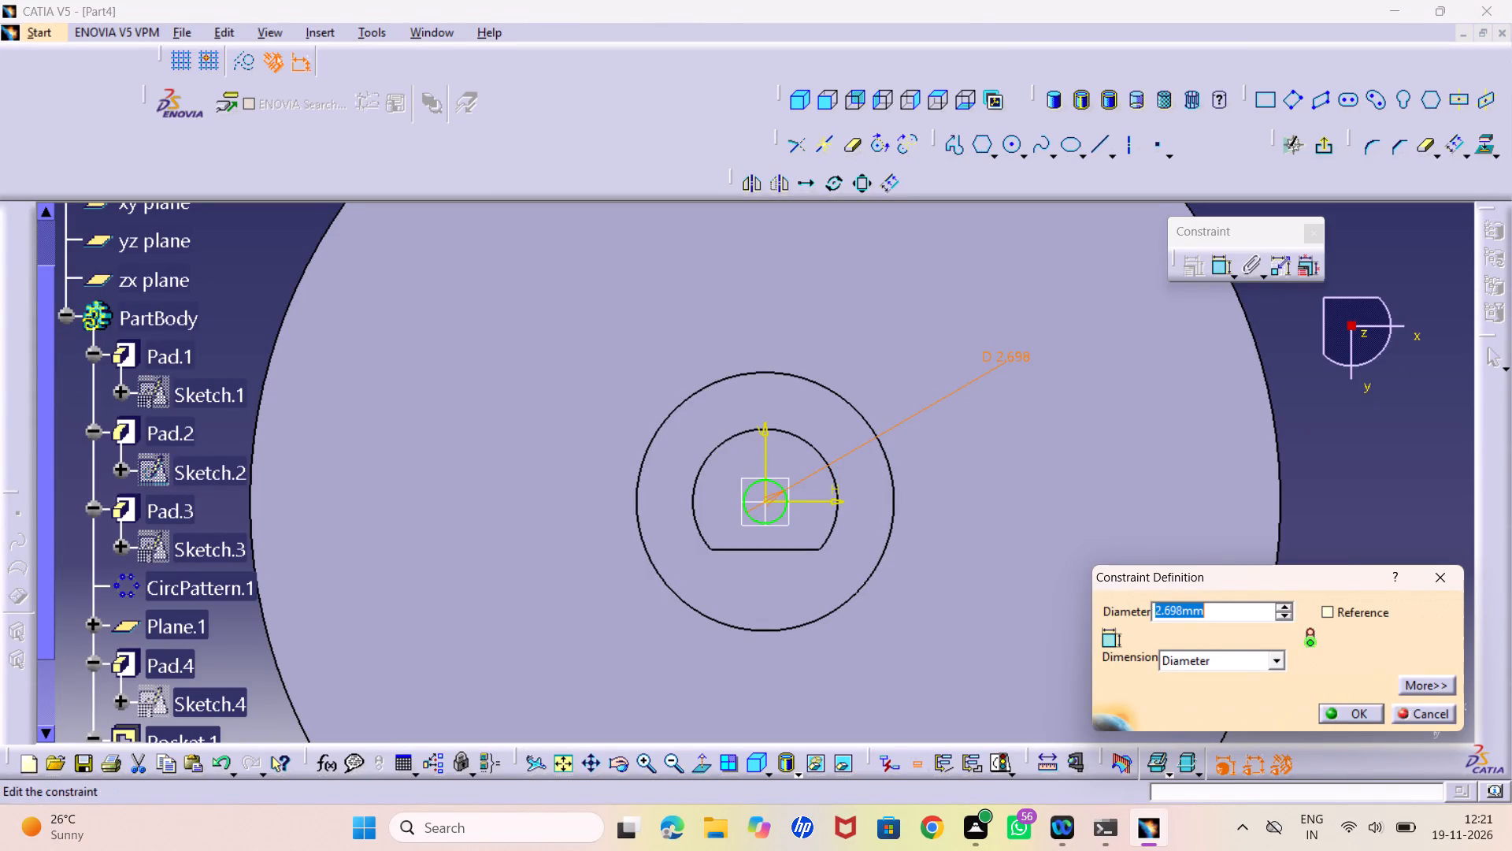
Discard the open diameter edit and undo the small circle and its dimension on the pocket floor.
{"action": "left_click", "coordinate": [1447, 586]}
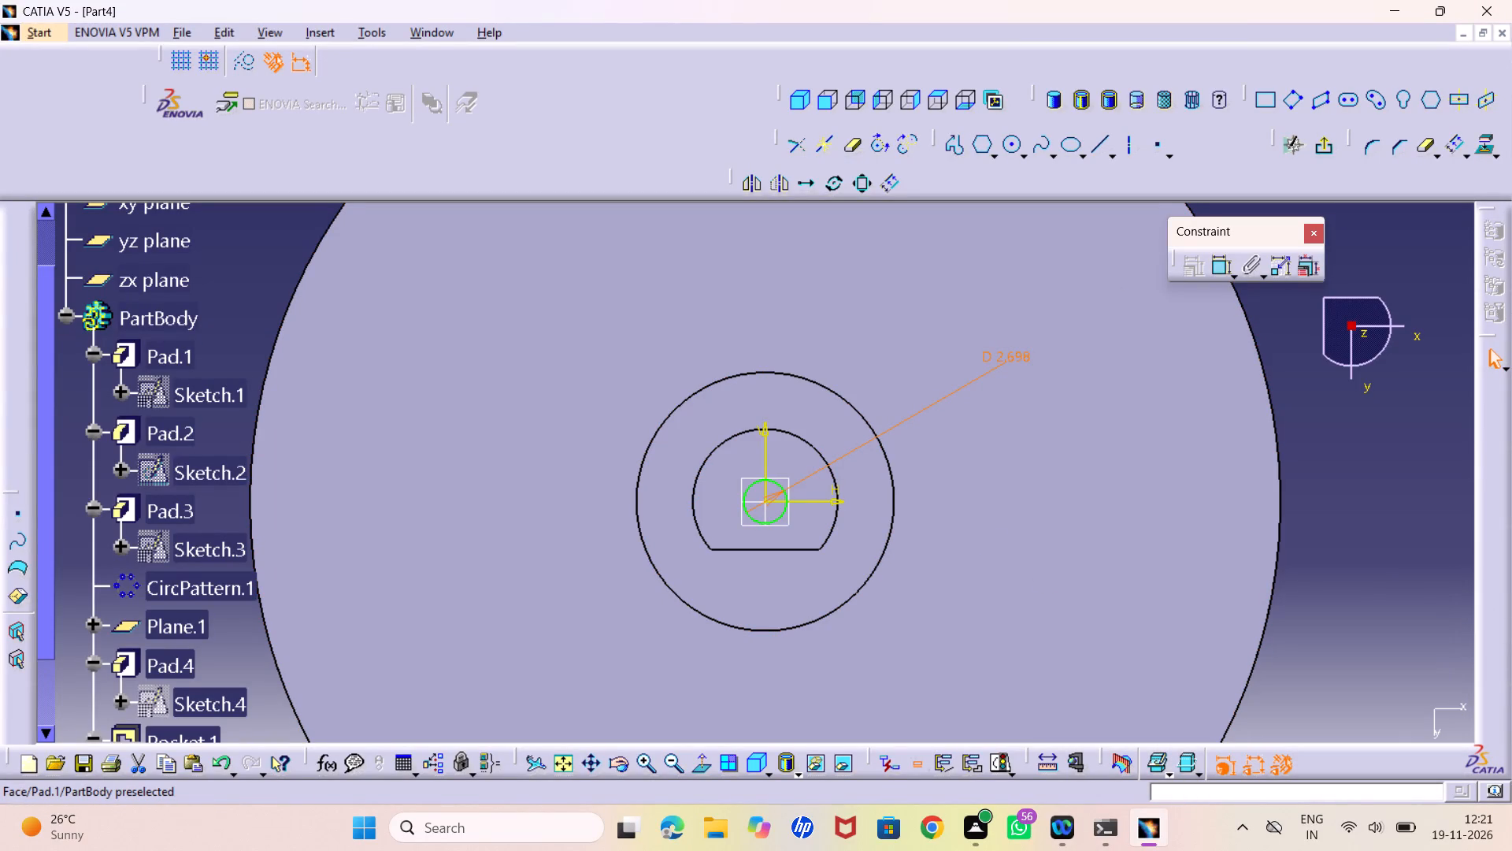
{"action": "key", "text": "ctrl+z"}
{"action": "key", "text": "ctrl+z"}
{"action": "key", "text": "ctrl+z"}
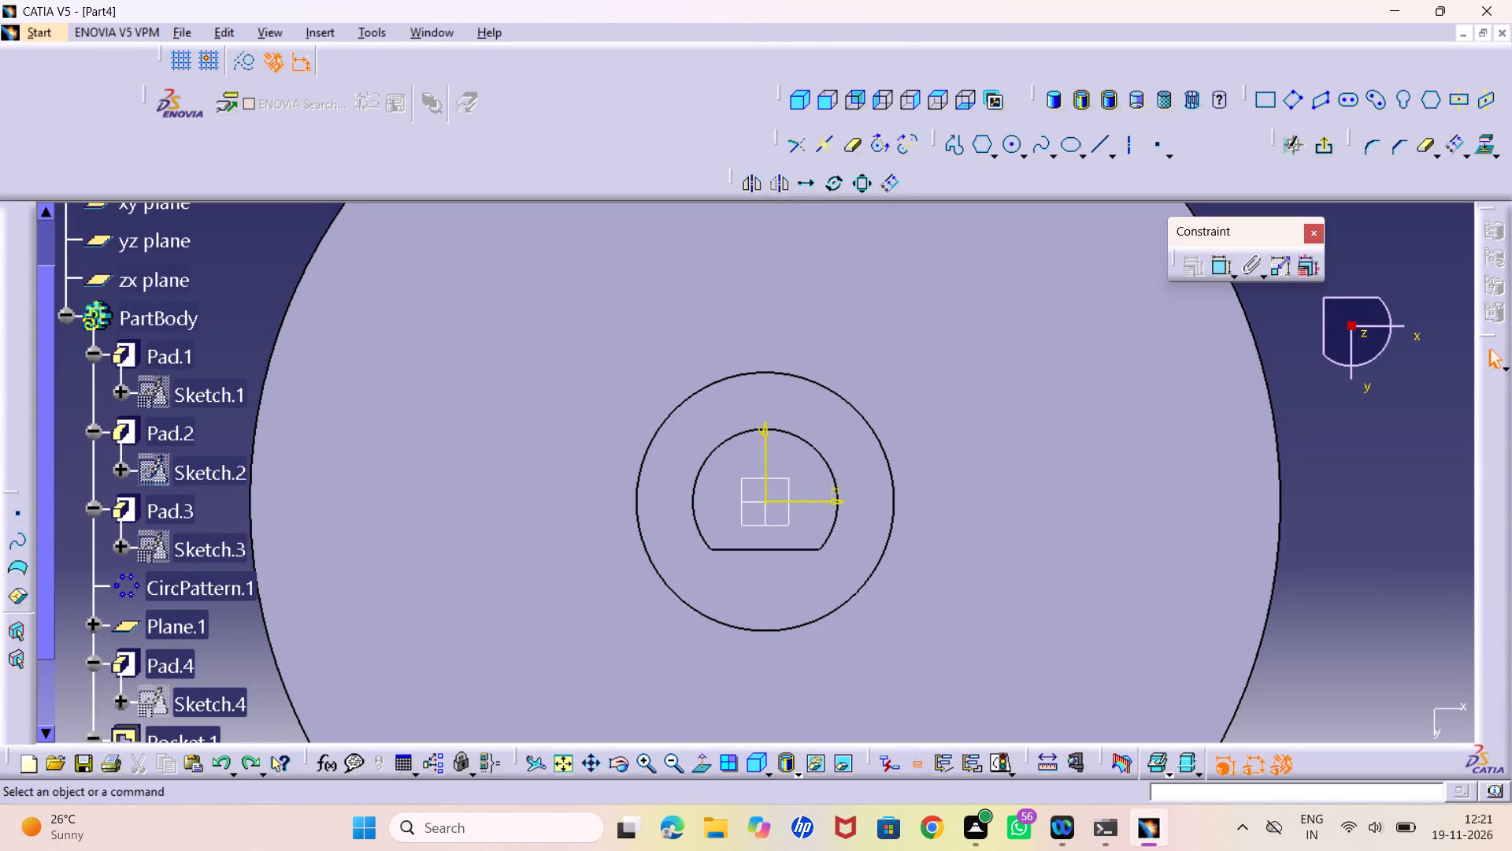
Examine the boss, the L-shaped walls and the outer face of the disc opposite the boss.
{"action": "left_click", "coordinate": [802, 110]}
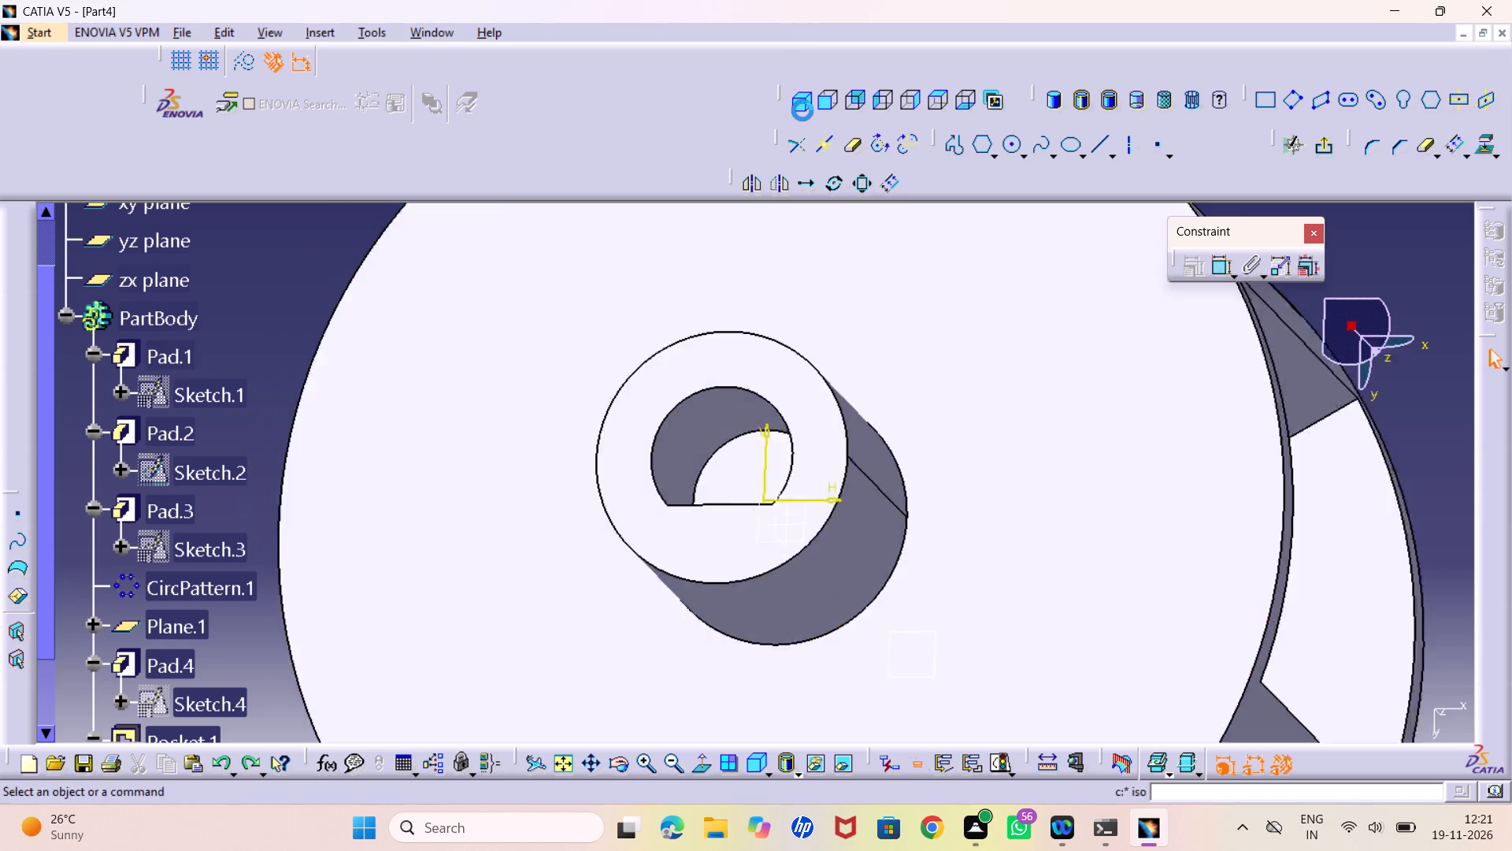
{"action": "middle_click_drag", "start_coordinate": [654, 509], "coordinate": [691, 252]}
{"action": "right_click_drag", "start_coordinate": [654, 509], "coordinate": [691, 252]}
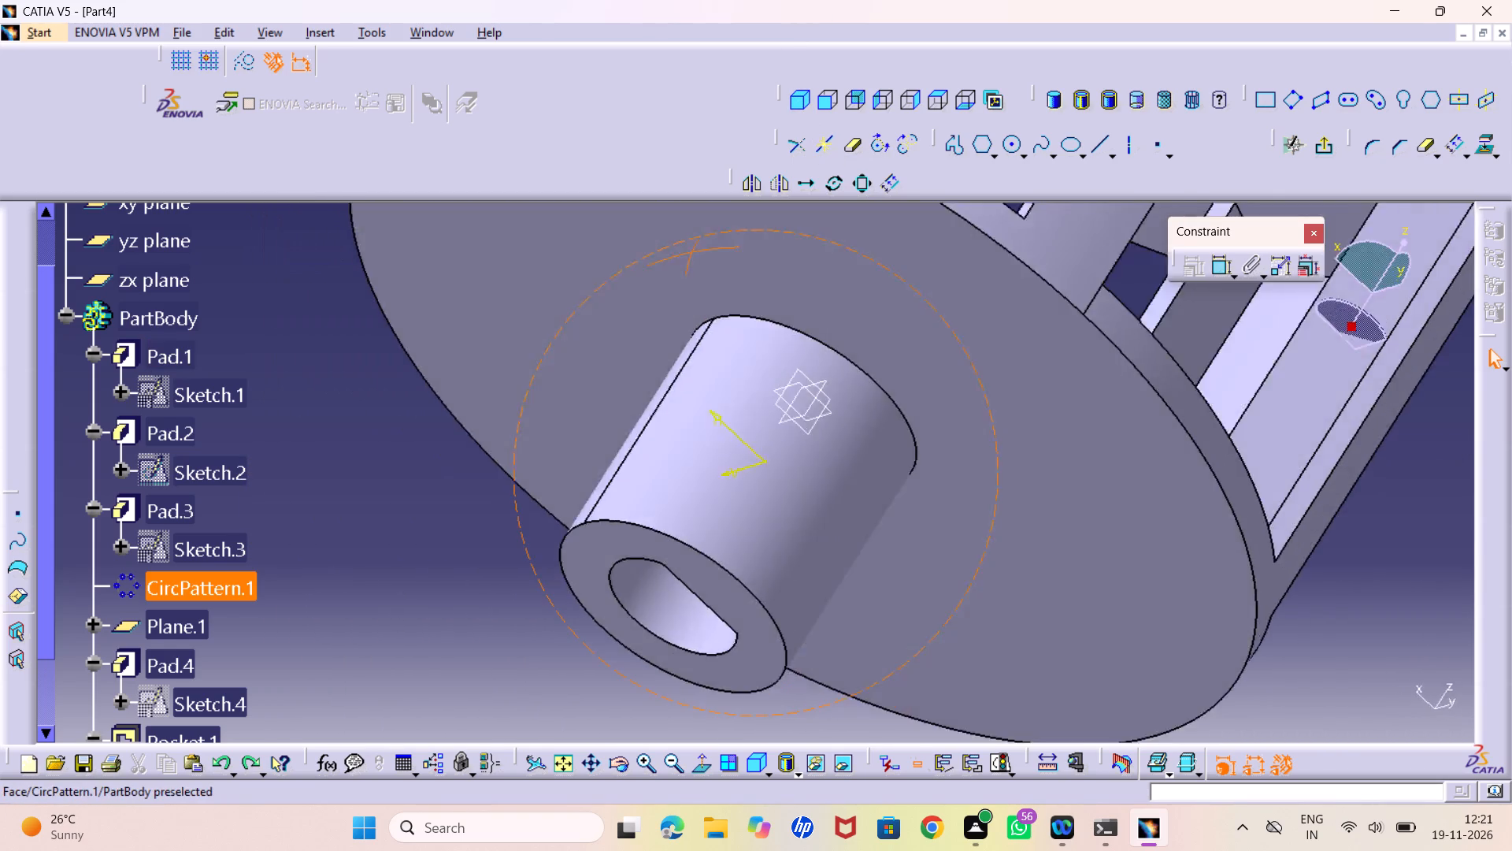
{"action": "middle_click_drag", "start_coordinate": [691, 252], "coordinate": [704, 240]}
{"action": "right_click_drag", "start_coordinate": [691, 252], "coordinate": [708, 239]}
{"action": "middle_click", "coordinate": [706, 238]}
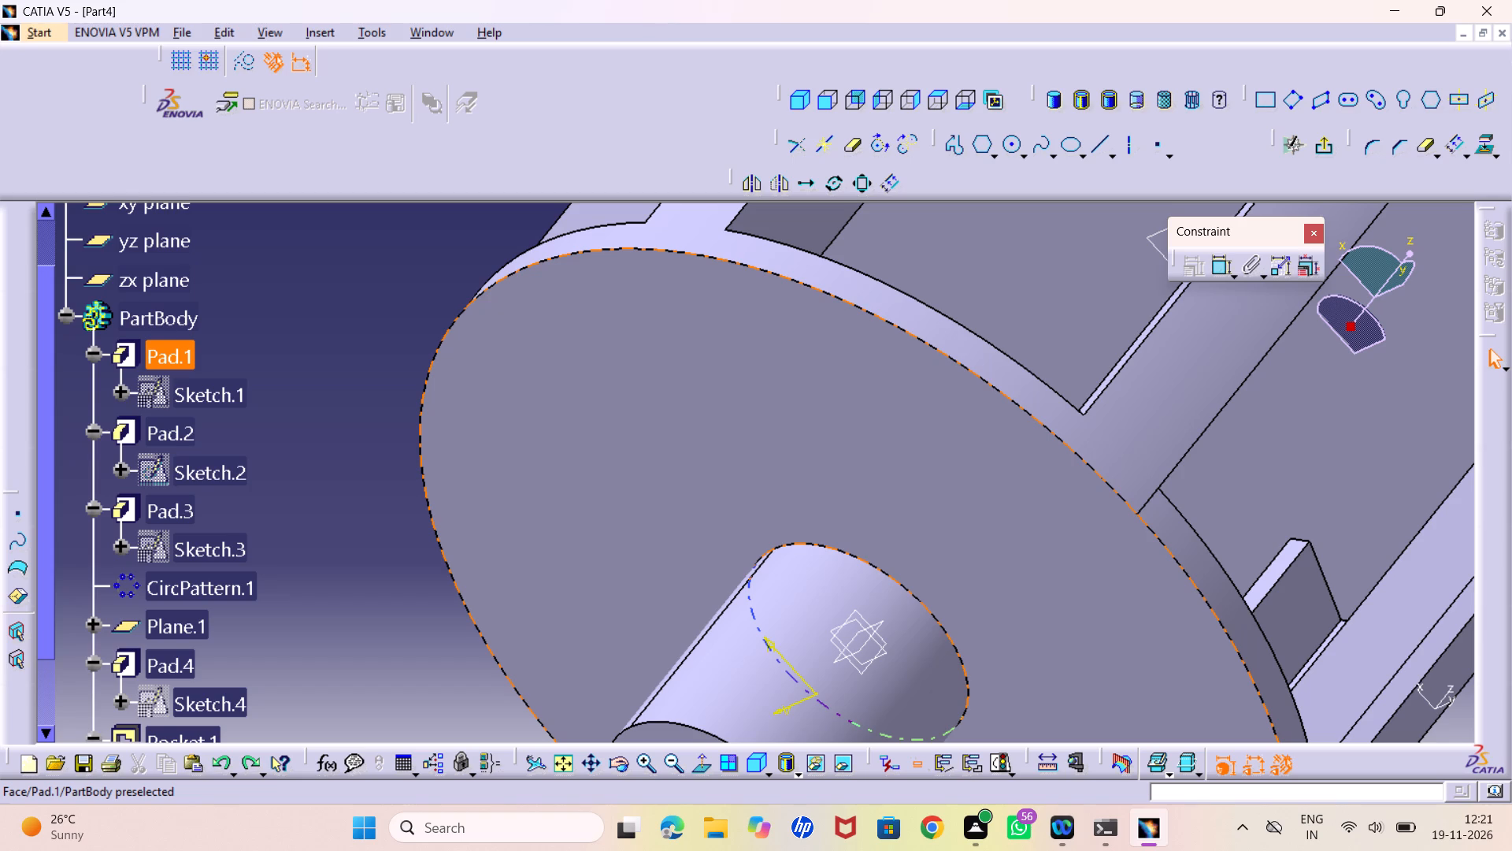
{"action": "scroll", "coordinate": [880, 367], "scroll_direction": "up", "scroll_amount": 1}
{"action": "middle_click_drag", "start_coordinate": [880, 367], "coordinate": [689, 575]}
{"action": "right_click_drag", "start_coordinate": [880, 365], "coordinate": [687, 568]}
{"action": "middle_click_drag", "start_coordinate": [853, 422], "coordinate": [739, 626]}
{"action": "right_click_drag", "start_coordinate": [853, 422], "coordinate": [739, 626]}
{"action": "middle_click_drag", "start_coordinate": [1075, 497], "coordinate": [706, 262]}
{"action": "middle_click_drag", "start_coordinate": [784, 412], "coordinate": [776, 278]}
{"action": "right_click_drag", "start_coordinate": [784, 414], "coordinate": [776, 278]}
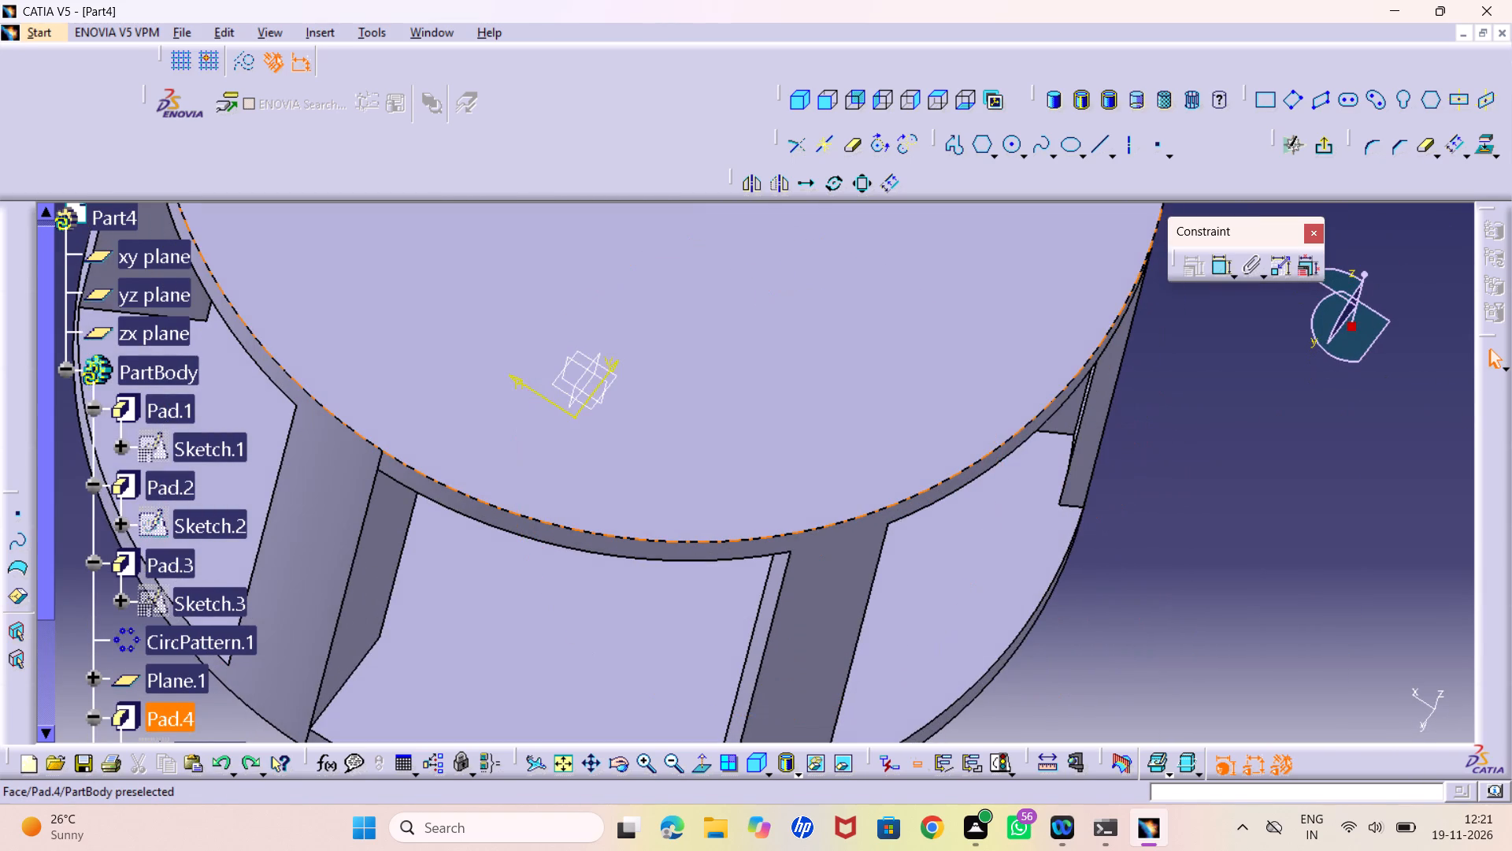
{"action": "middle_click_drag", "start_coordinate": [707, 320], "coordinate": [782, 499]}
{"action": "right_click_drag", "start_coordinate": [707, 320], "coordinate": [706, 328]}
{"action": "left_click", "coordinate": [797, 364]}
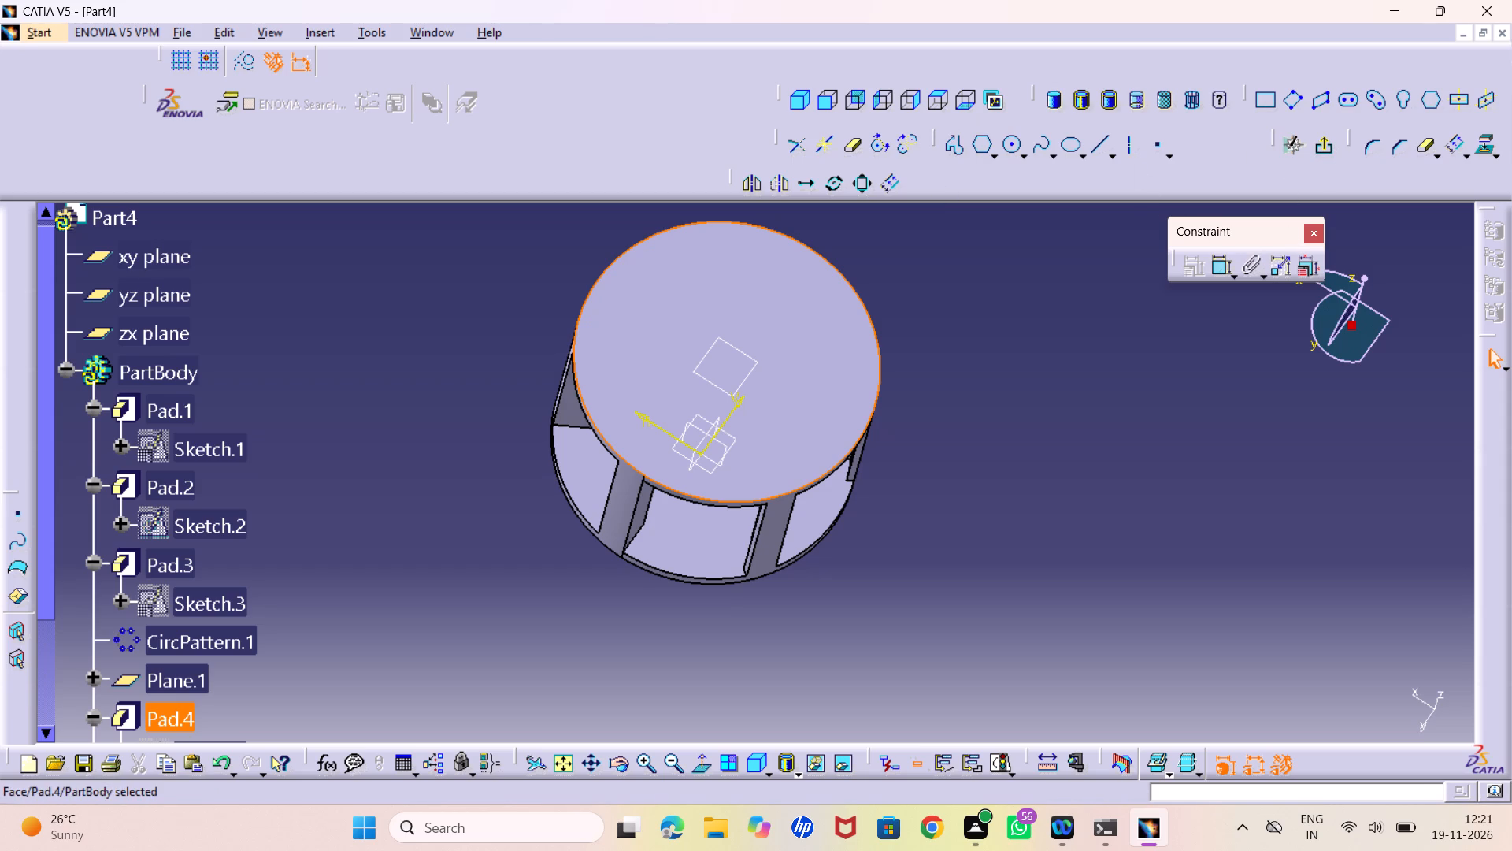
{"action": "middle_click_drag", "start_coordinate": [895, 570], "coordinate": [875, 481]}
{"action": "right_click_drag", "start_coordinate": [884, 547], "coordinate": [875, 481]}
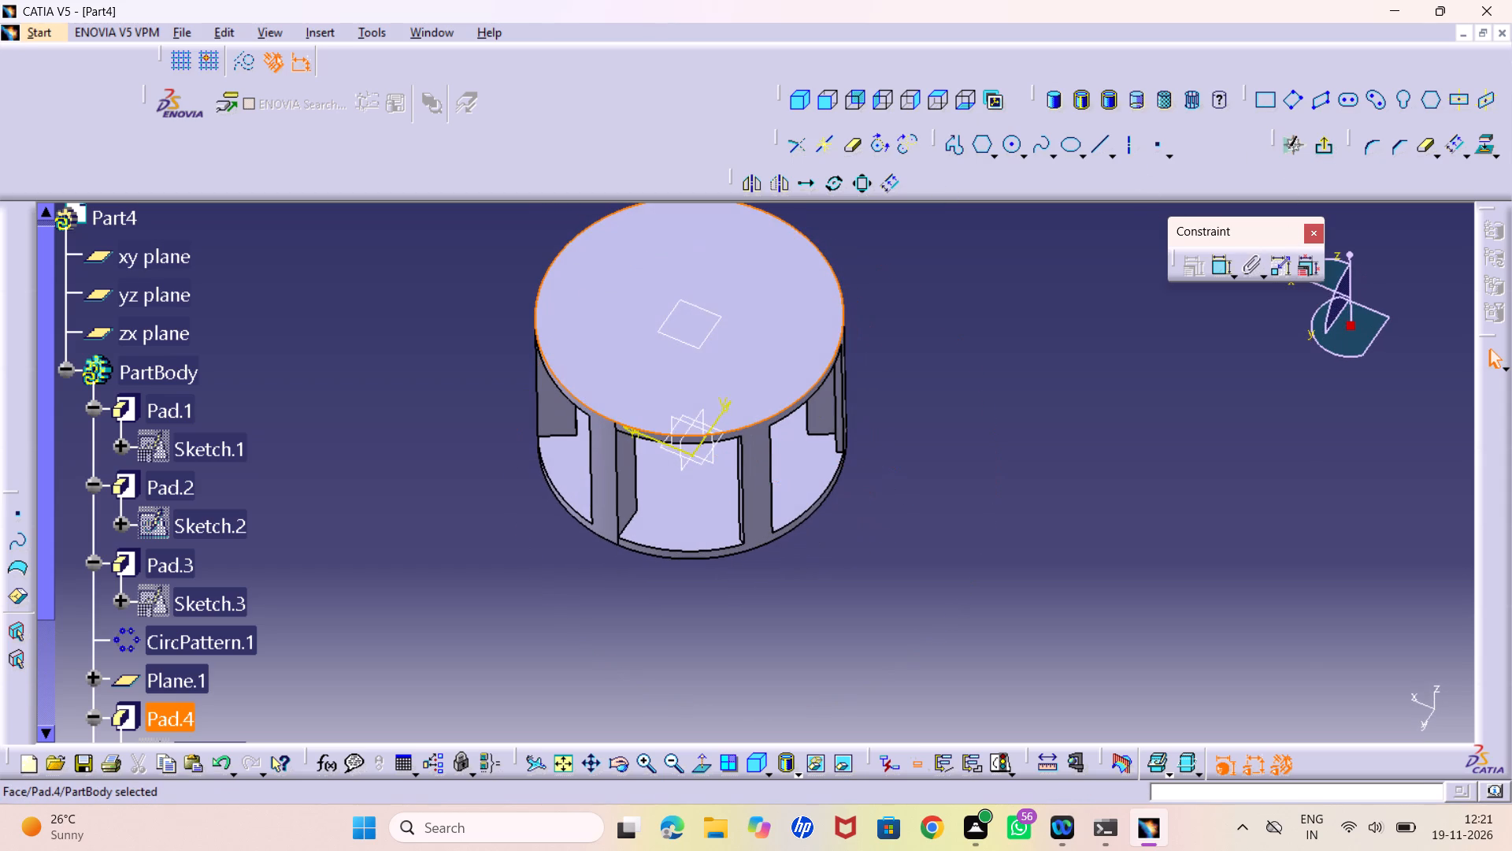
Undo back out of the pocket-floor sketch and redo one action to restore the empty sketch.
{"action": "key", "text": "ctrl+z"}
{"action": "key", "text": "ctrl+z"}
{"action": "key", "text": "ctrl+z"}
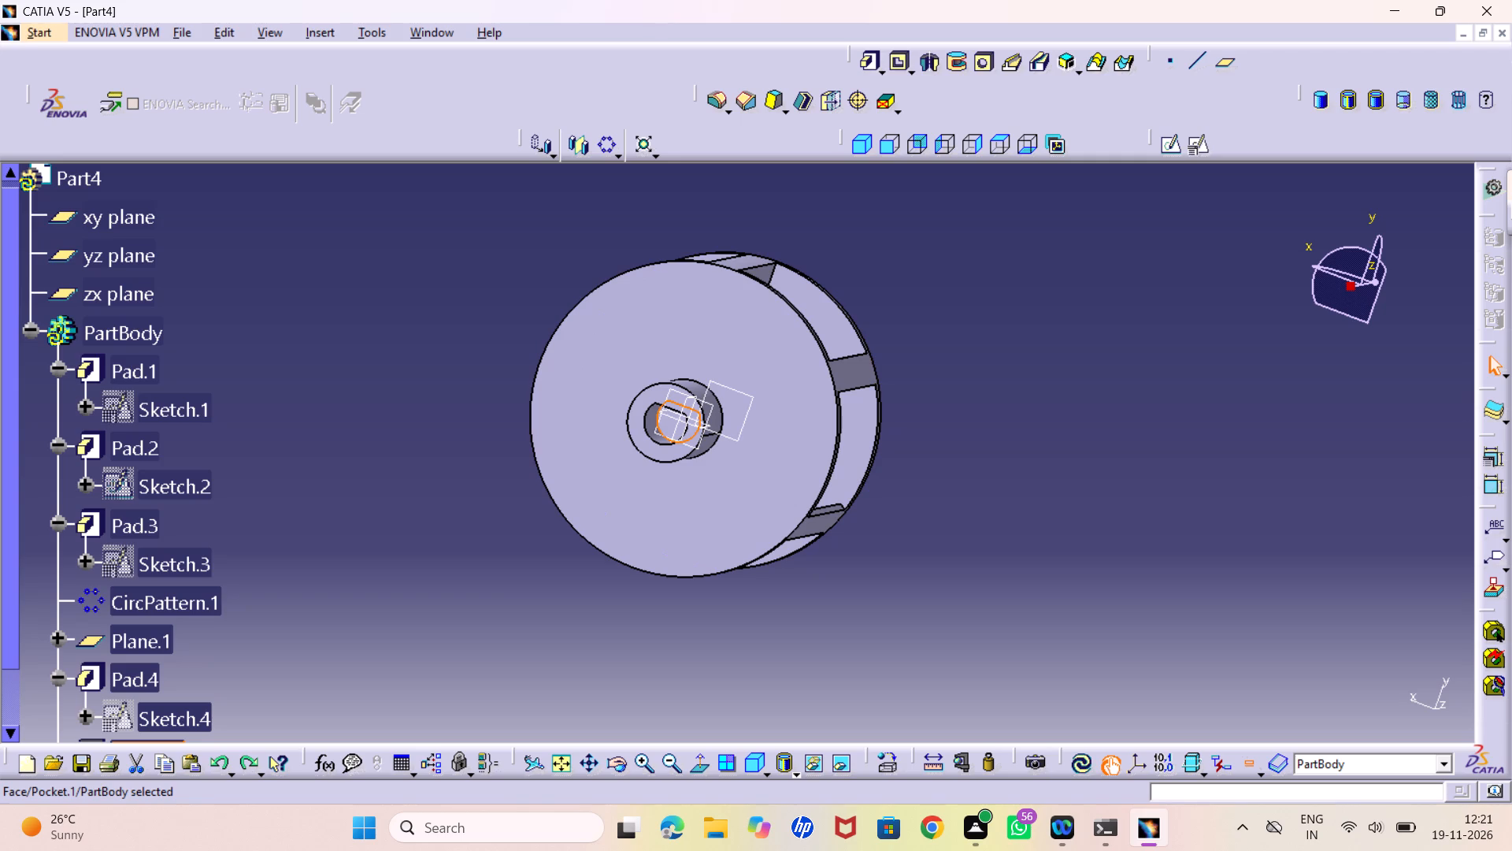
{"action": "left_click", "coordinate": [252, 760]}
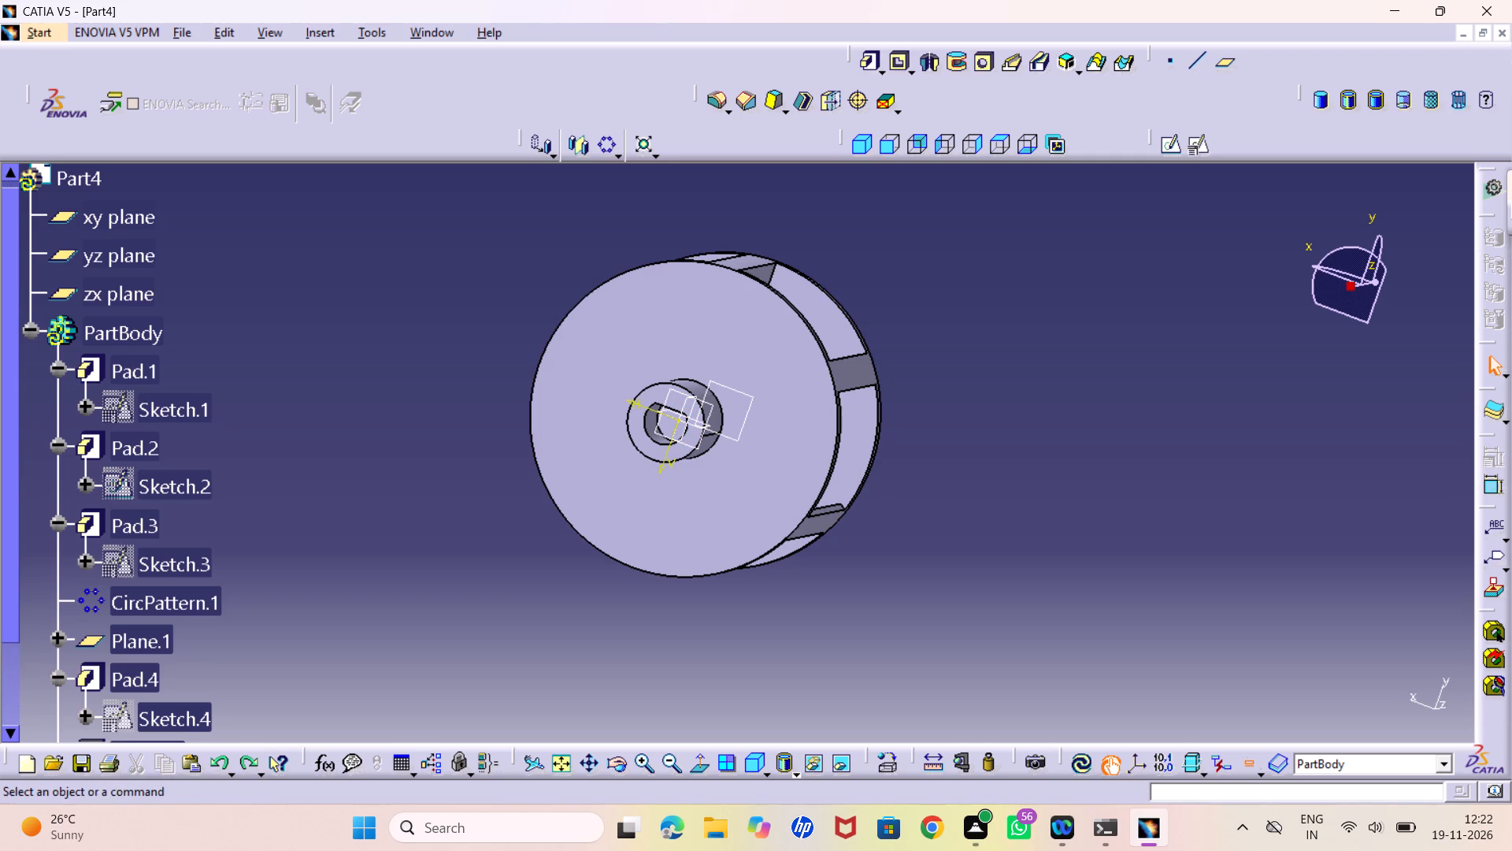
Create a sketch on the outer face of the disc opposite the boss.
{"action": "left_click", "coordinate": [861, 143]}
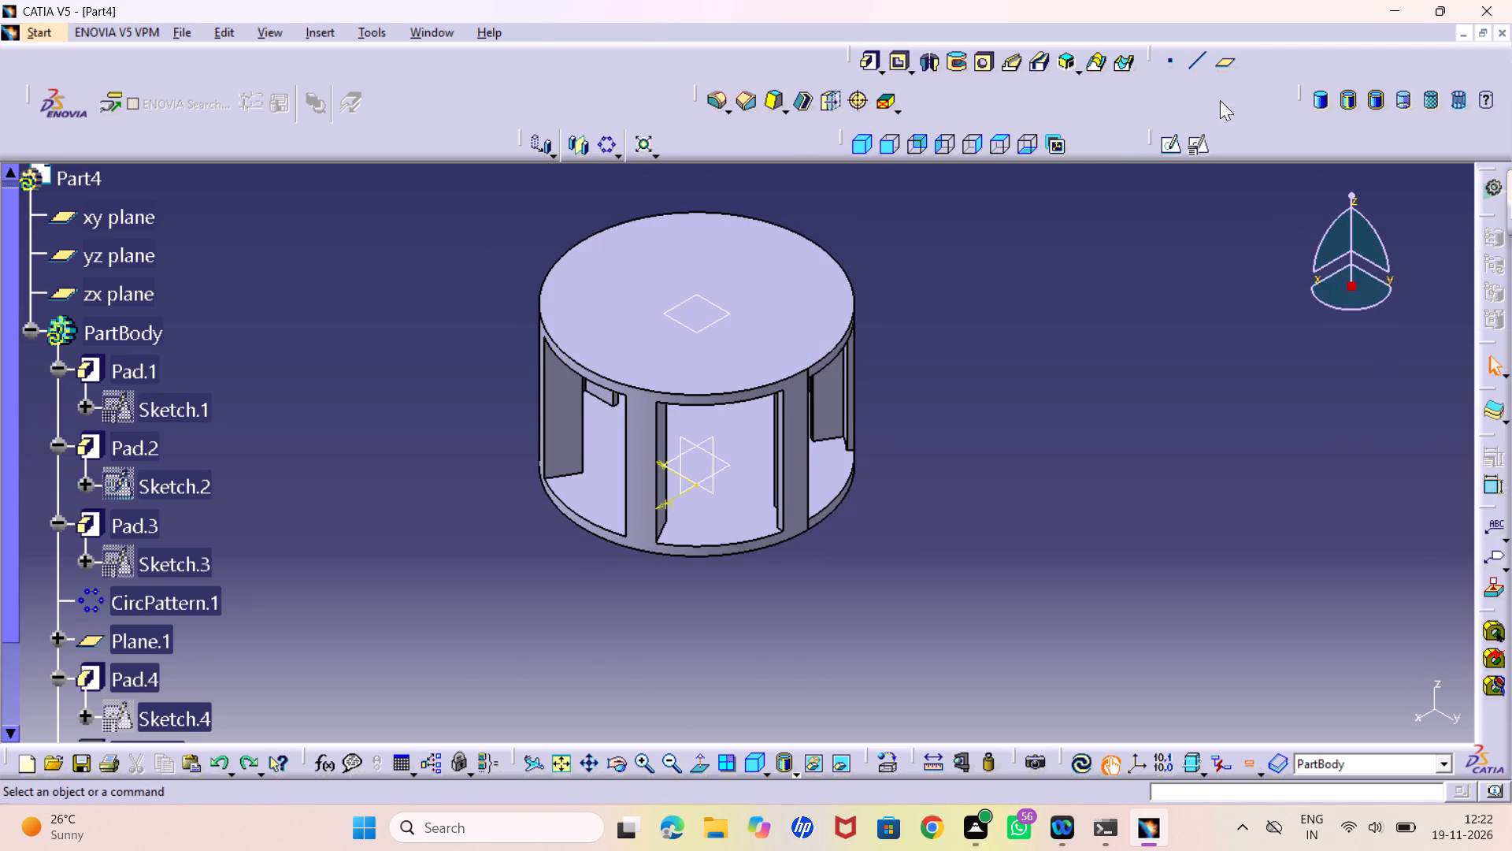
{"action": "left_click", "coordinate": [791, 307]}
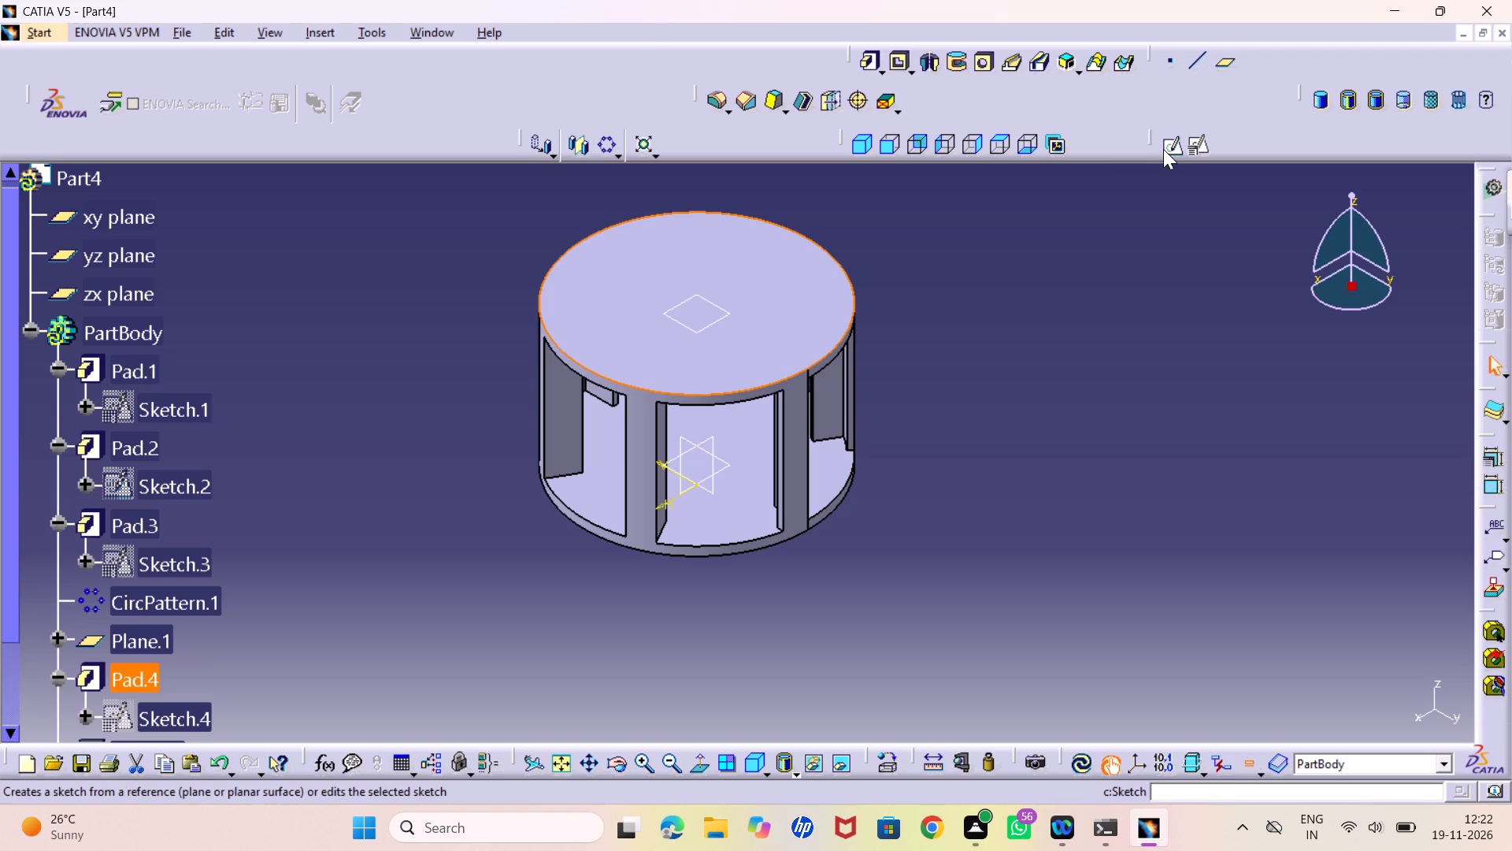
{"action": "left_click", "coordinate": [1164, 148]}
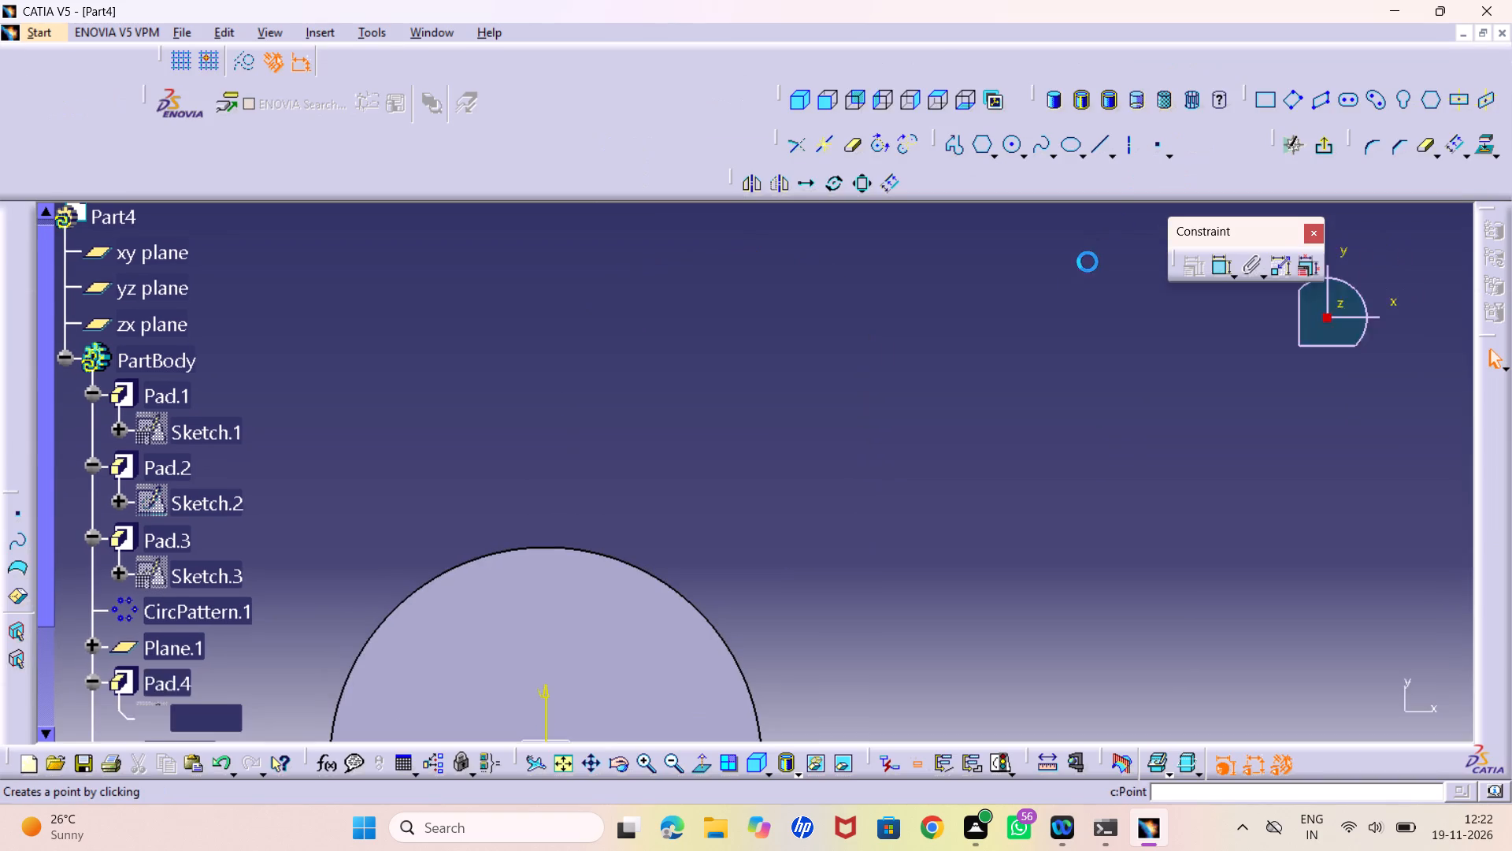
Sketch a circle about 42.6 mm in diameter on the disc face, centred on the sketch origin.
{"action": "middle_click_drag", "start_coordinate": [867, 432], "coordinate": [943, 209]}
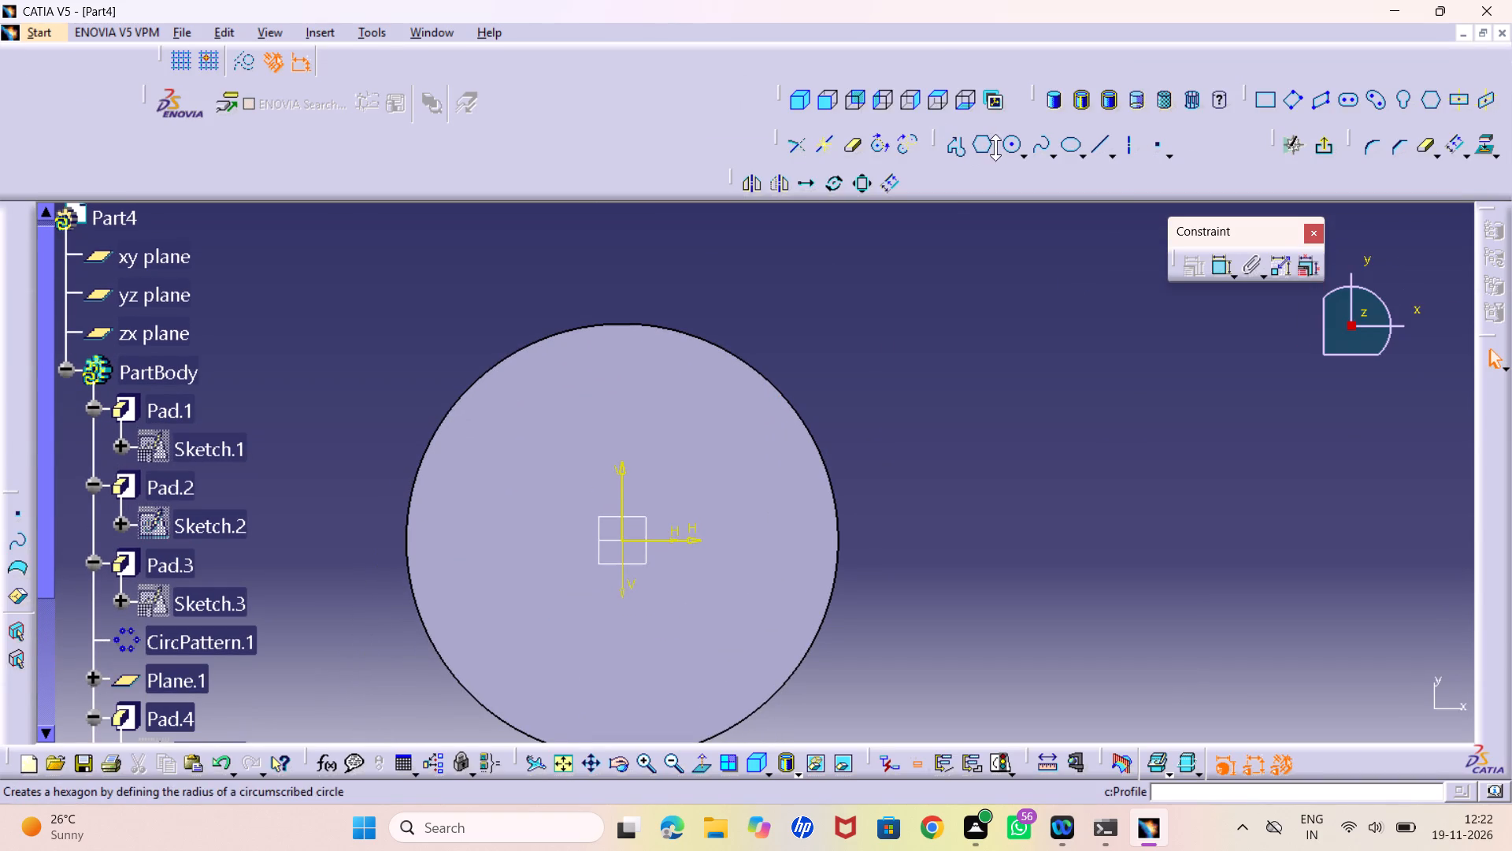
{"action": "left_click", "coordinate": [1010, 147]}
{"action": "middle_click_drag", "start_coordinate": [906, 419], "coordinate": [991, 340]}
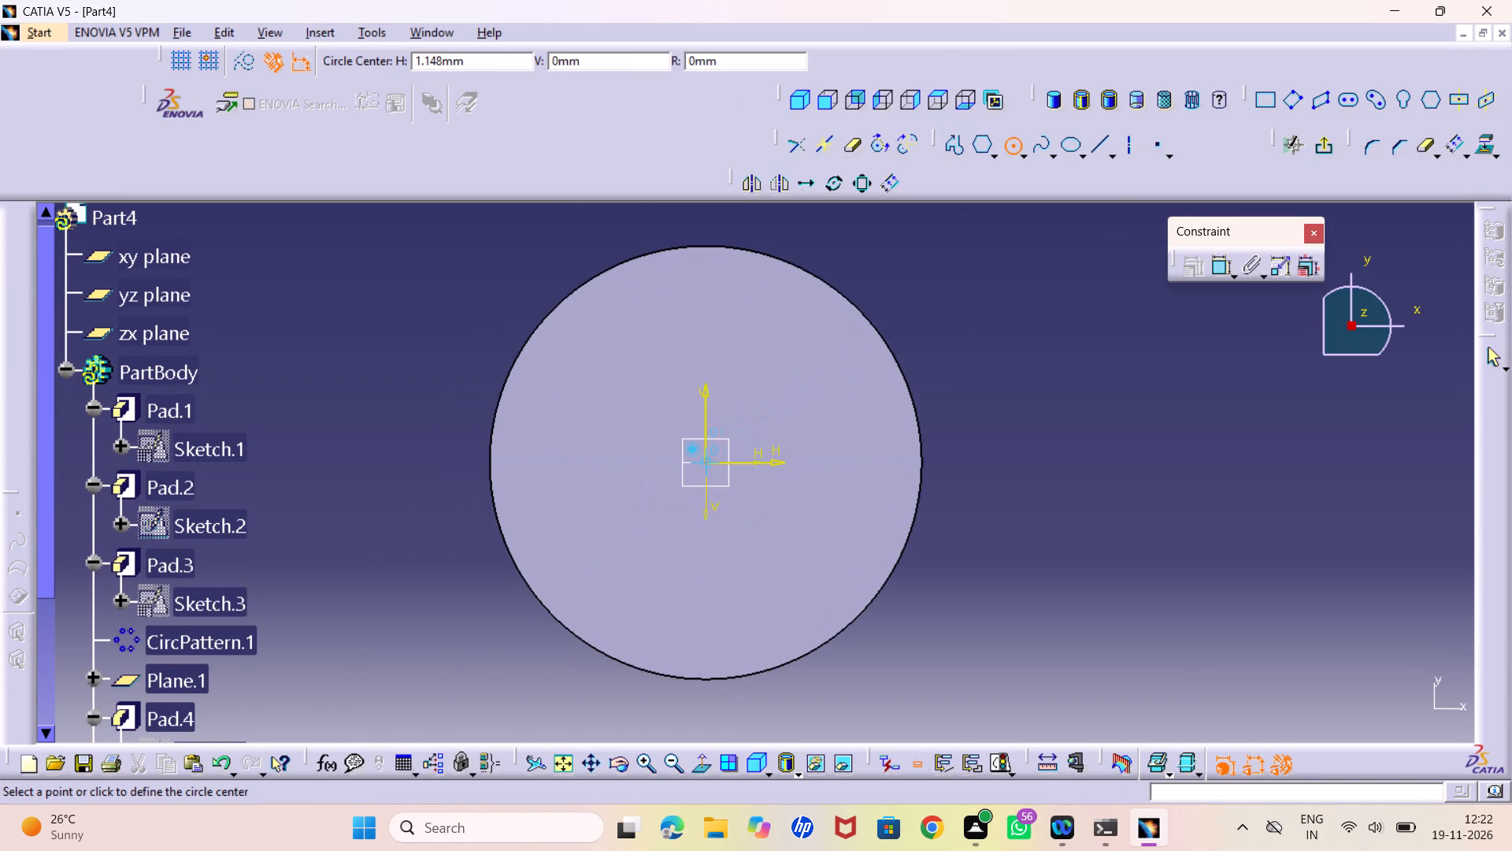
{"action": "left_click", "coordinate": [705, 463]}
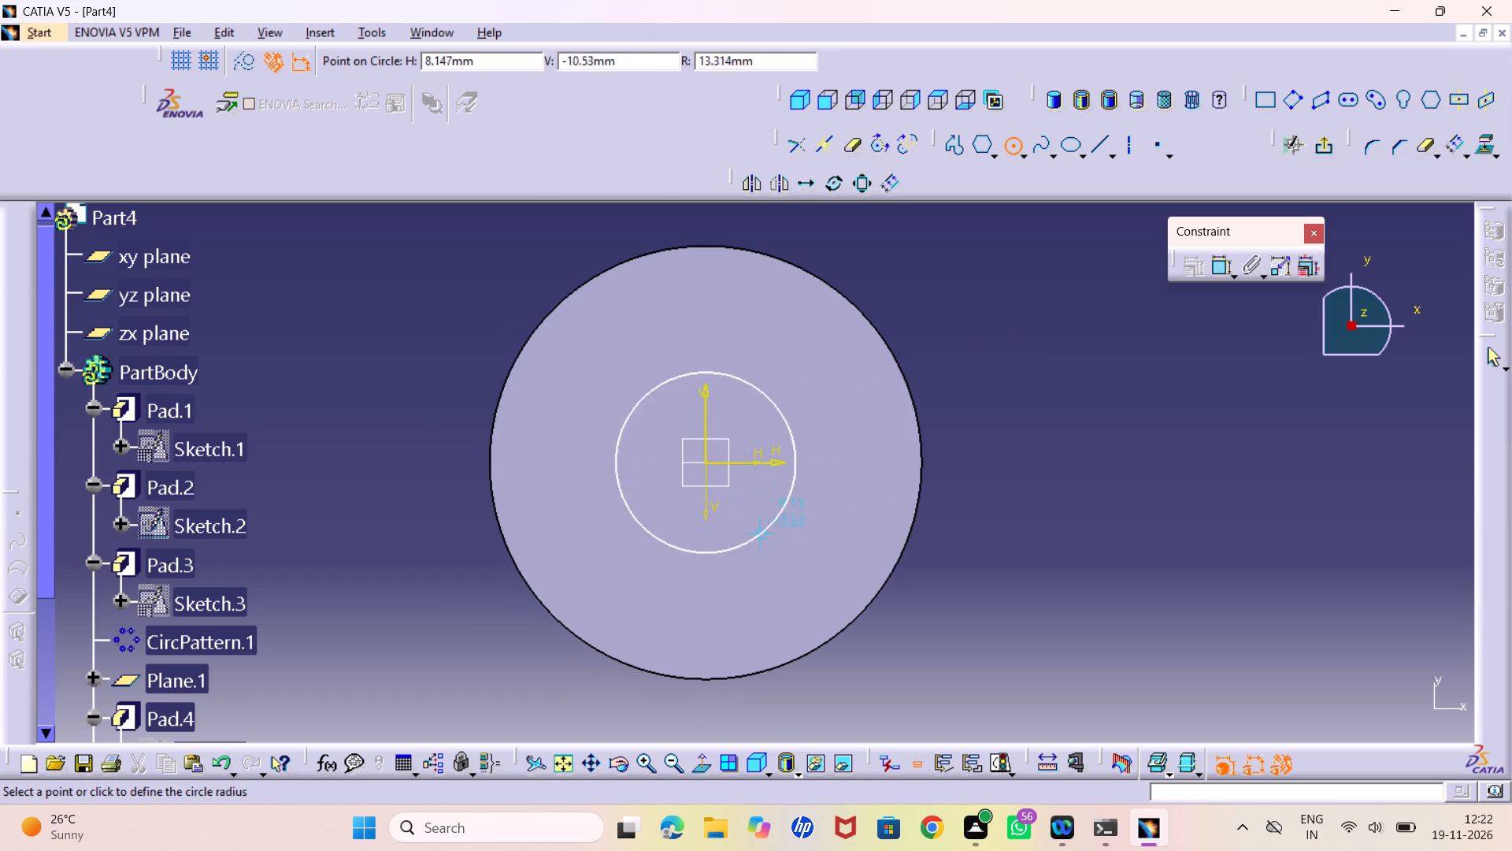
{"action": "left_click", "coordinate": [779, 587]}
Dimension the circle's diameter, set it to 48 mm and finish the sketch.
{"action": "left_click", "coordinate": [1218, 269]}
{"action": "left_click", "coordinate": [978, 254]}
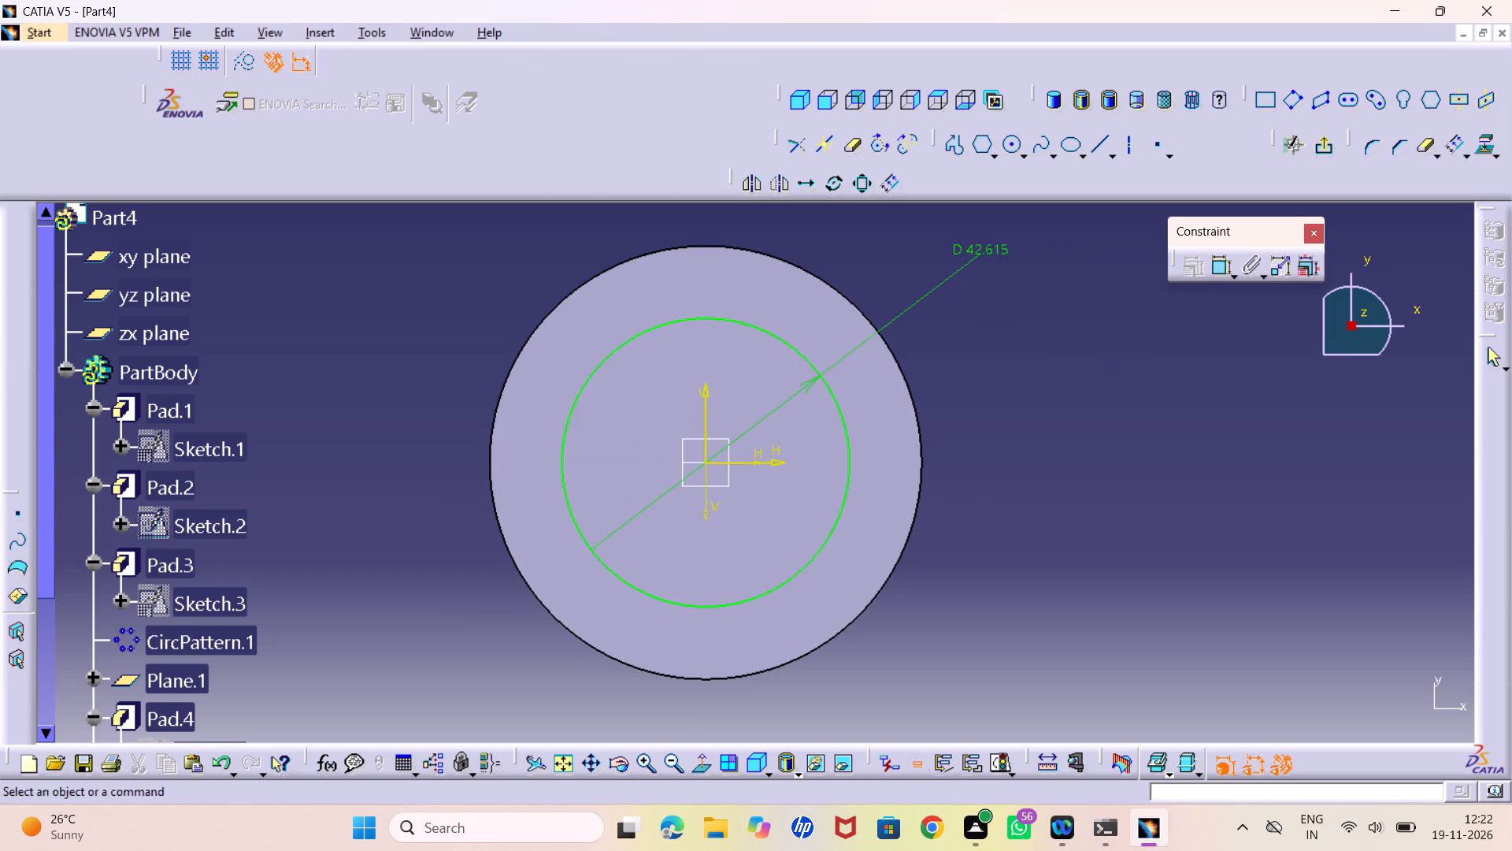
{"action": "double_click", "coordinate": [973, 242]}
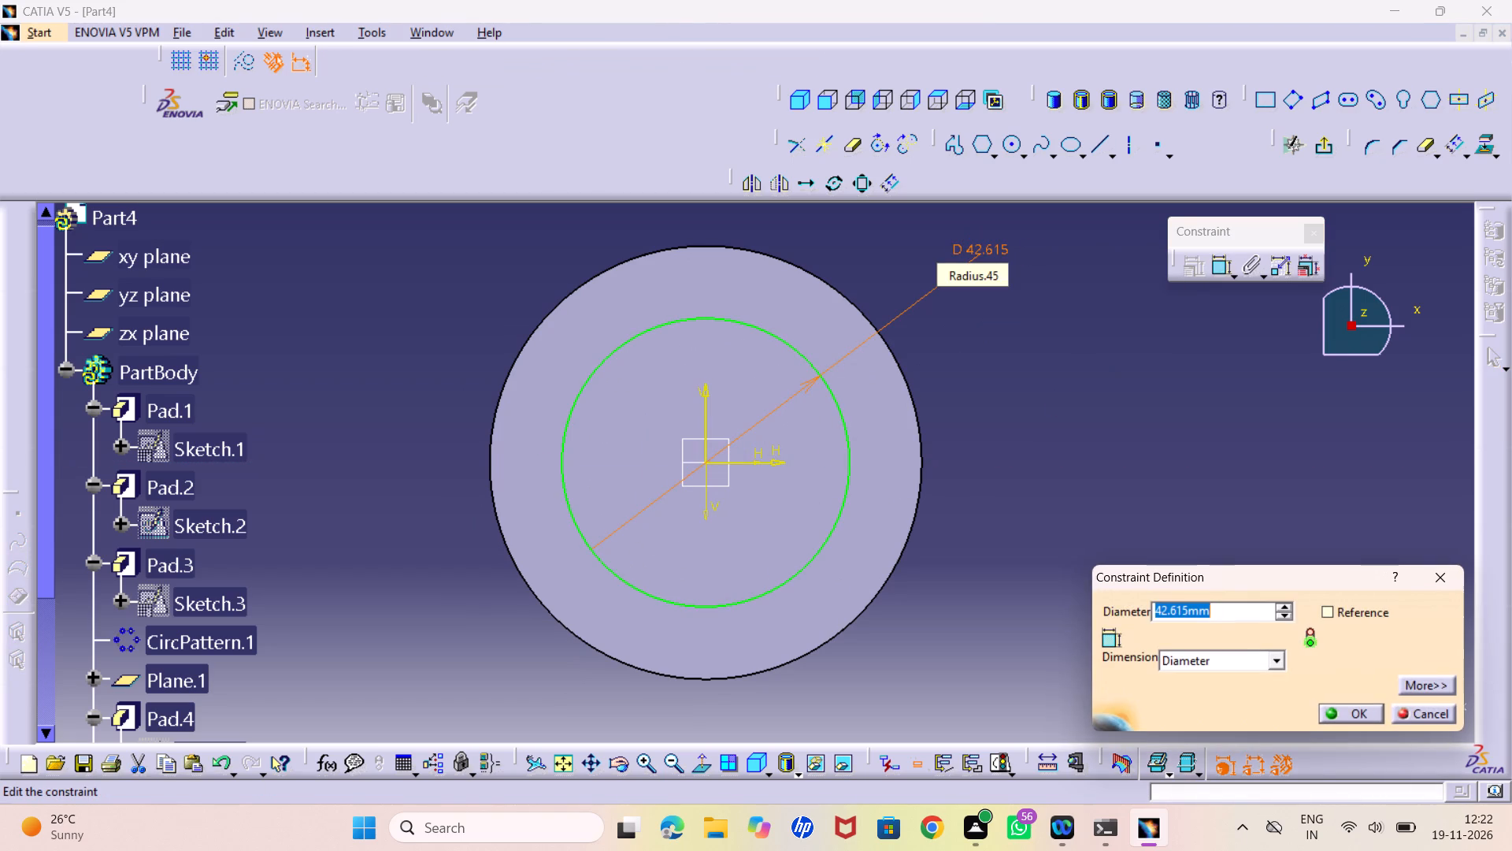
{"action": "type", "text": "48"}
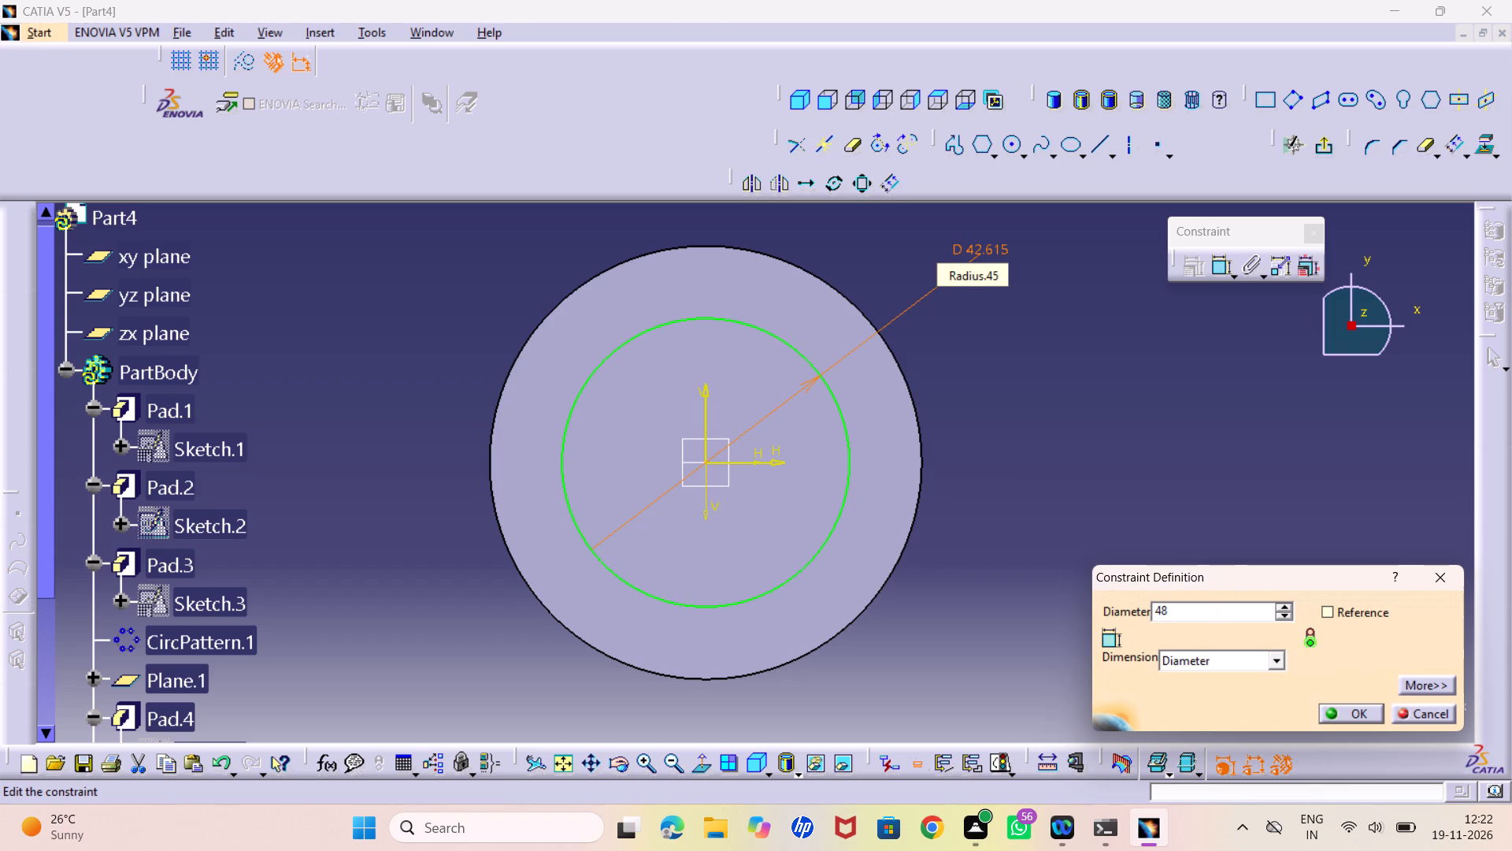
{"action": "key", "text": "Return"}
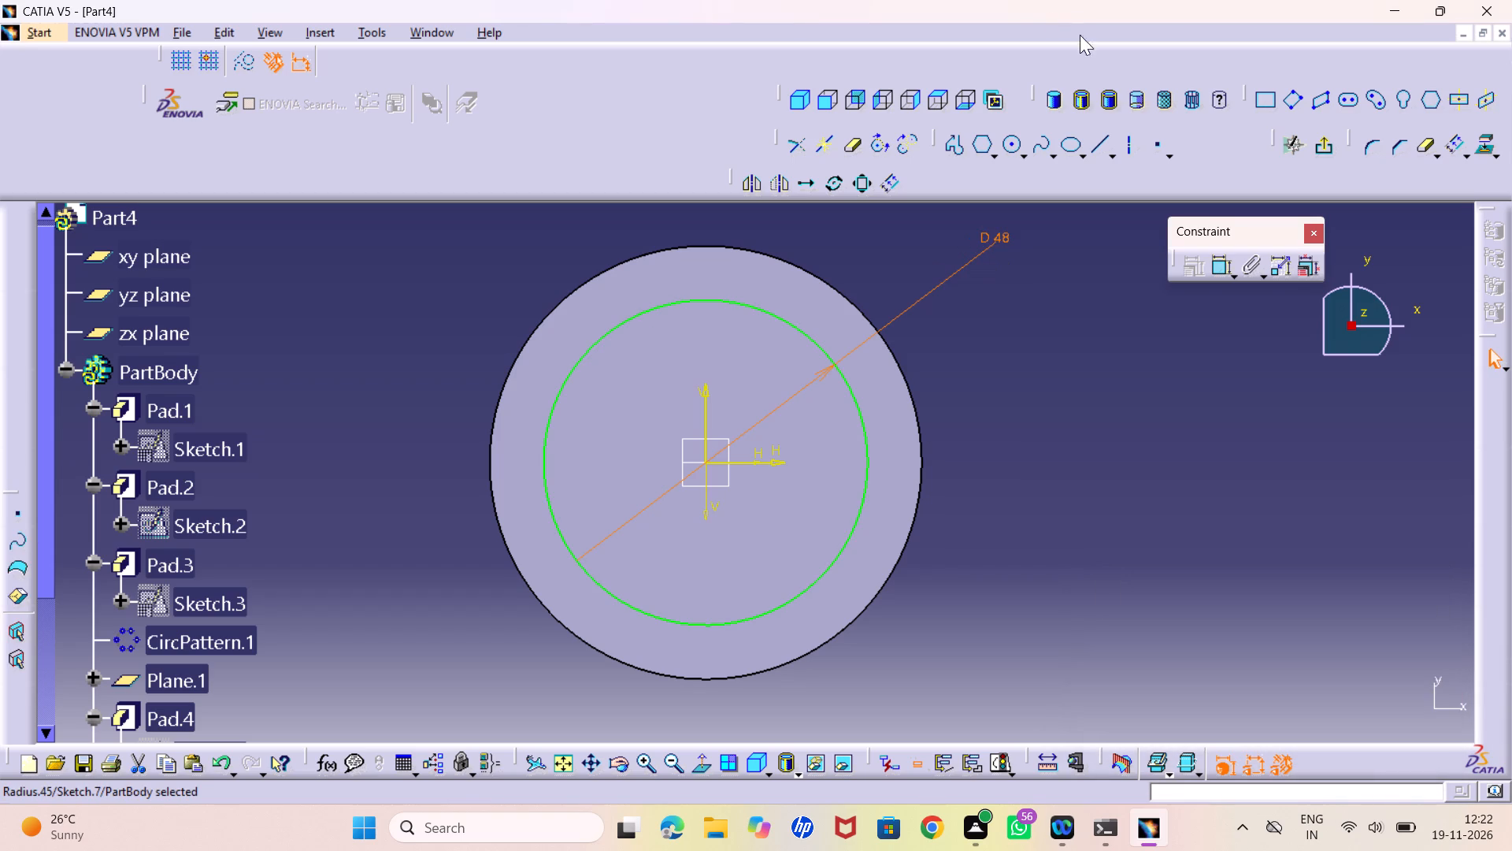
{"action": "left_click", "coordinate": [1319, 144]}
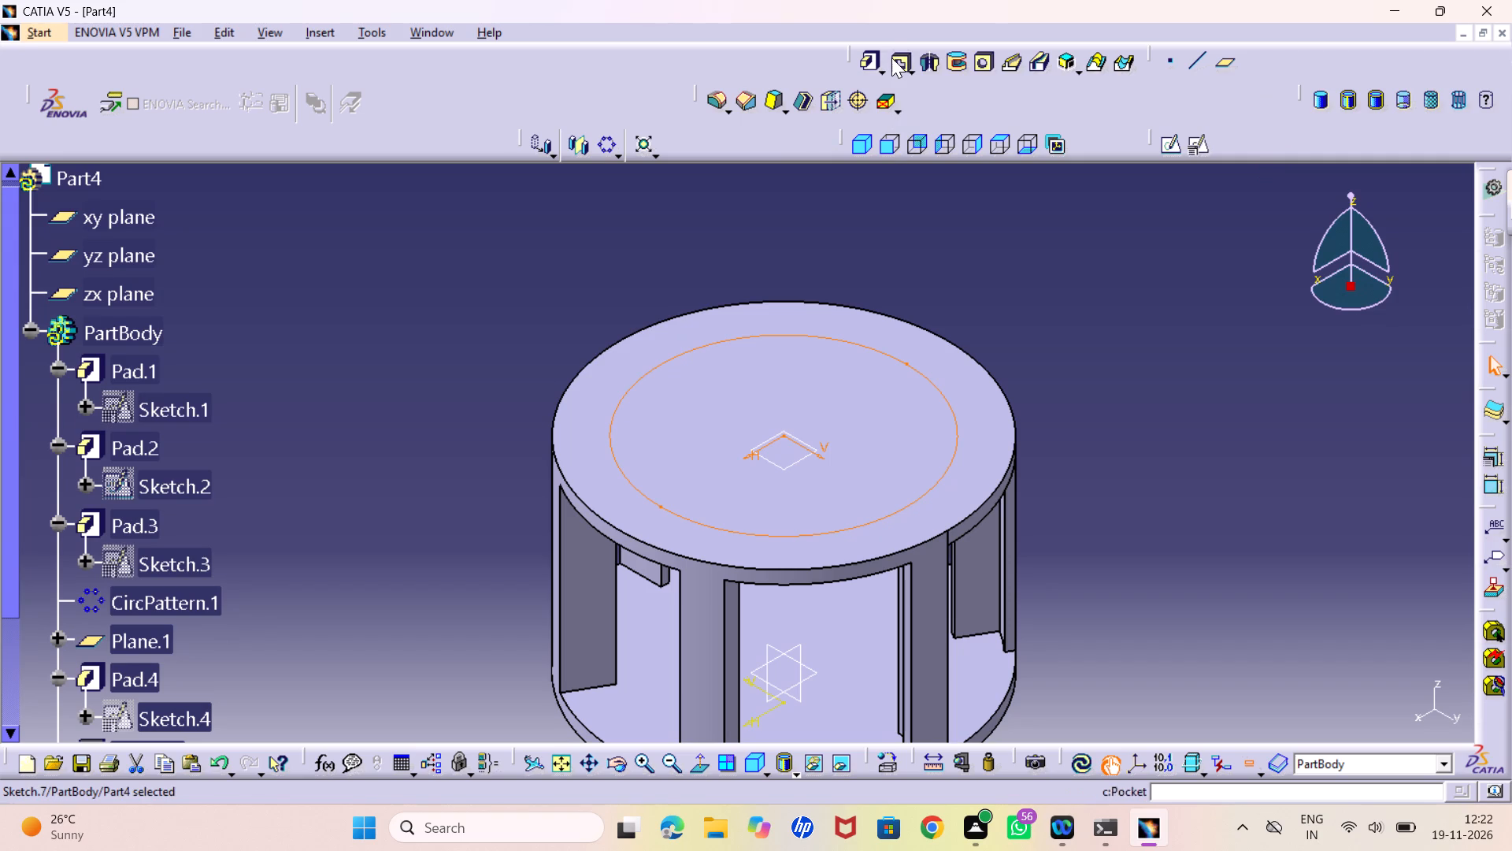
Cut a pocket from the 48 mm circle through the disc using the Up to next limit.
{"action": "left_click", "coordinate": [891, 58]}
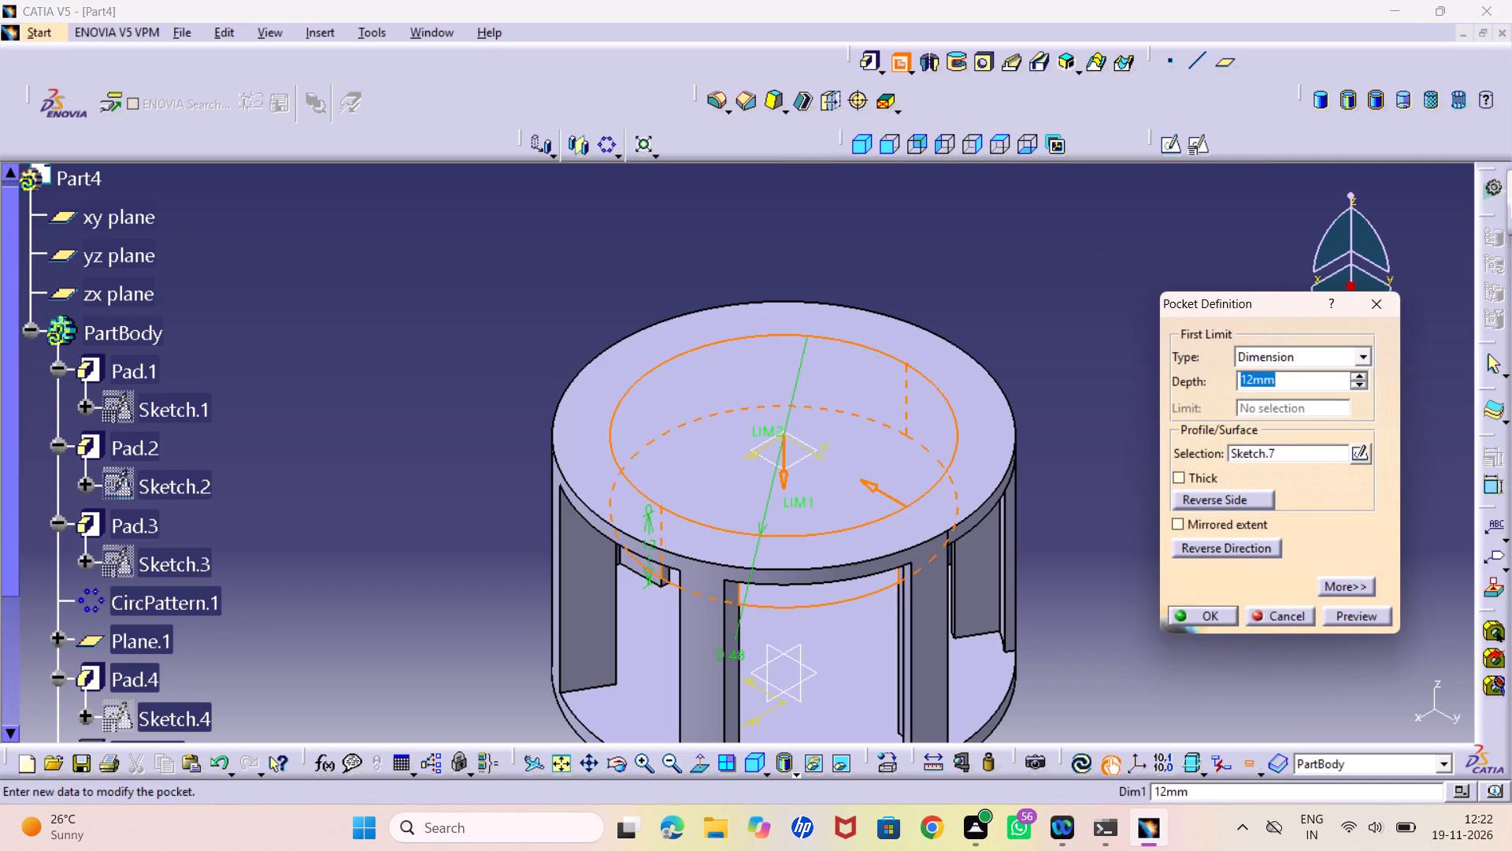
{"action": "left_click", "coordinate": [1363, 356]}
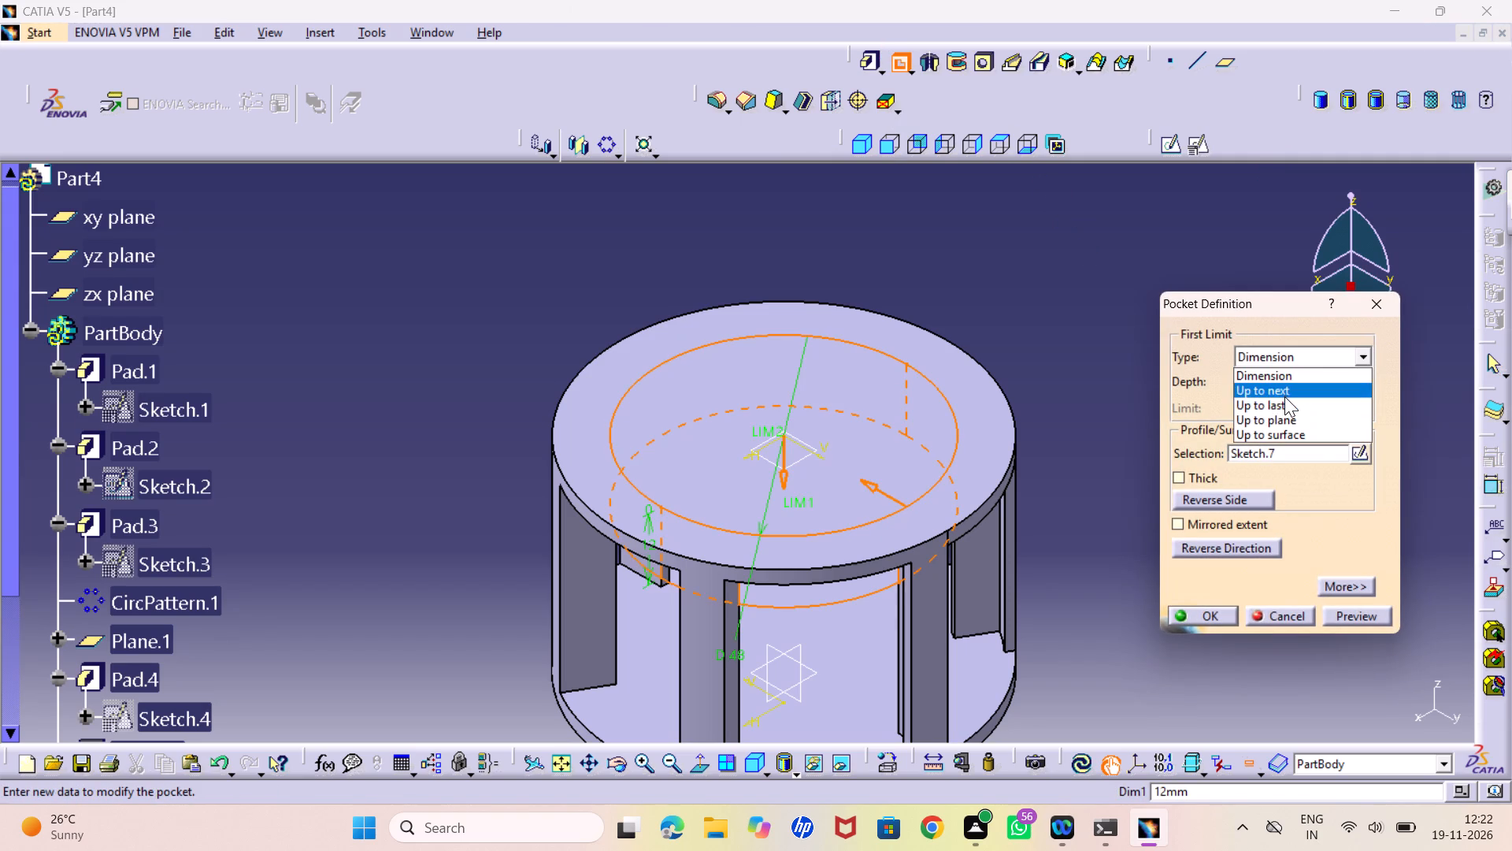
{"action": "left_click", "coordinate": [1284, 395]}
{"action": "left_click", "coordinate": [1207, 613]}
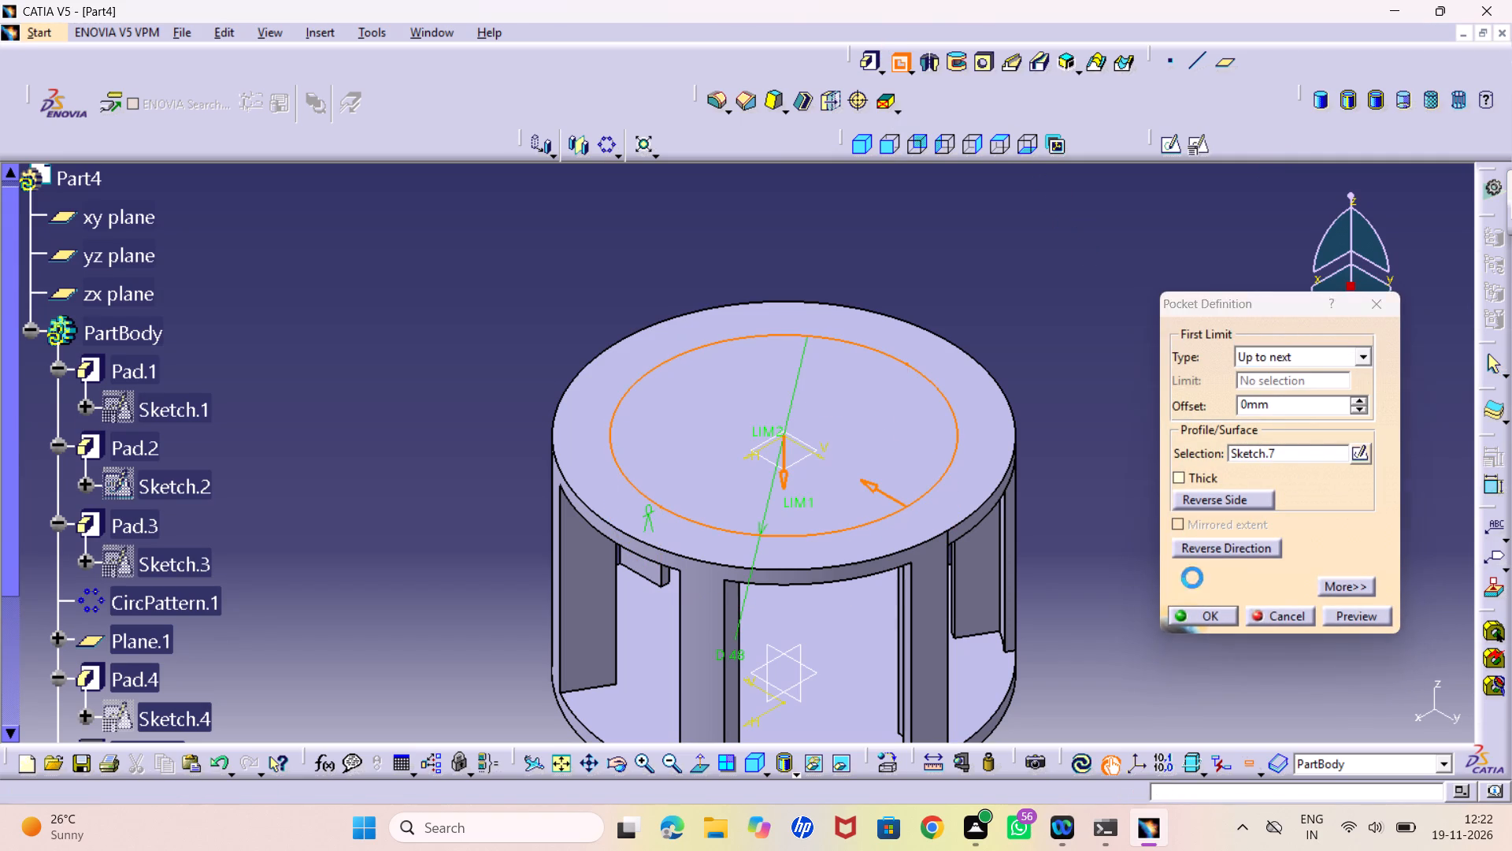
{"action": "left_click", "coordinate": [1160, 524]}
Examine the opening in the disc, the walls between the discs and the boss from several angles.
{"action": "middle_click_drag", "start_coordinate": [804, 522], "coordinate": [866, 418]}
{"action": "right_click_drag", "start_coordinate": [804, 522], "coordinate": [866, 418]}
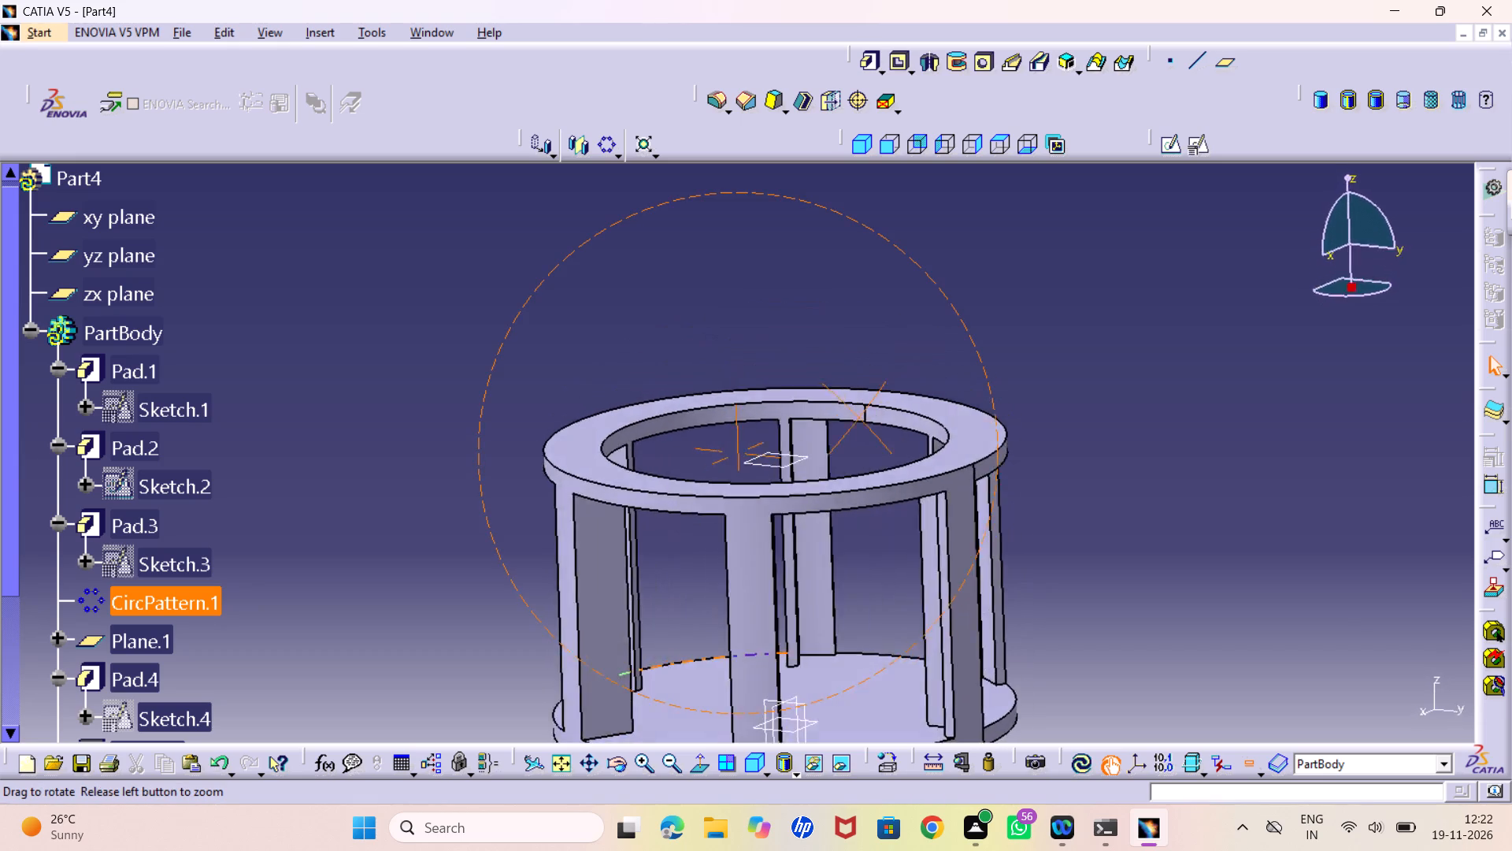
{"action": "middle_click_drag", "start_coordinate": [866, 418], "coordinate": [783, 548]}
{"action": "right_click_drag", "start_coordinate": [866, 418], "coordinate": [783, 548]}
{"action": "scroll", "coordinate": [777, 590], "scroll_direction": "up", "scroll_amount": 1}
{"action": "middle_click_drag", "start_coordinate": [777, 590], "coordinate": [776, 449]}
{"action": "middle_click_drag", "start_coordinate": [757, 573], "coordinate": [783, 458]}
{"action": "right_click_drag", "start_coordinate": [761, 545], "coordinate": [783, 458]}
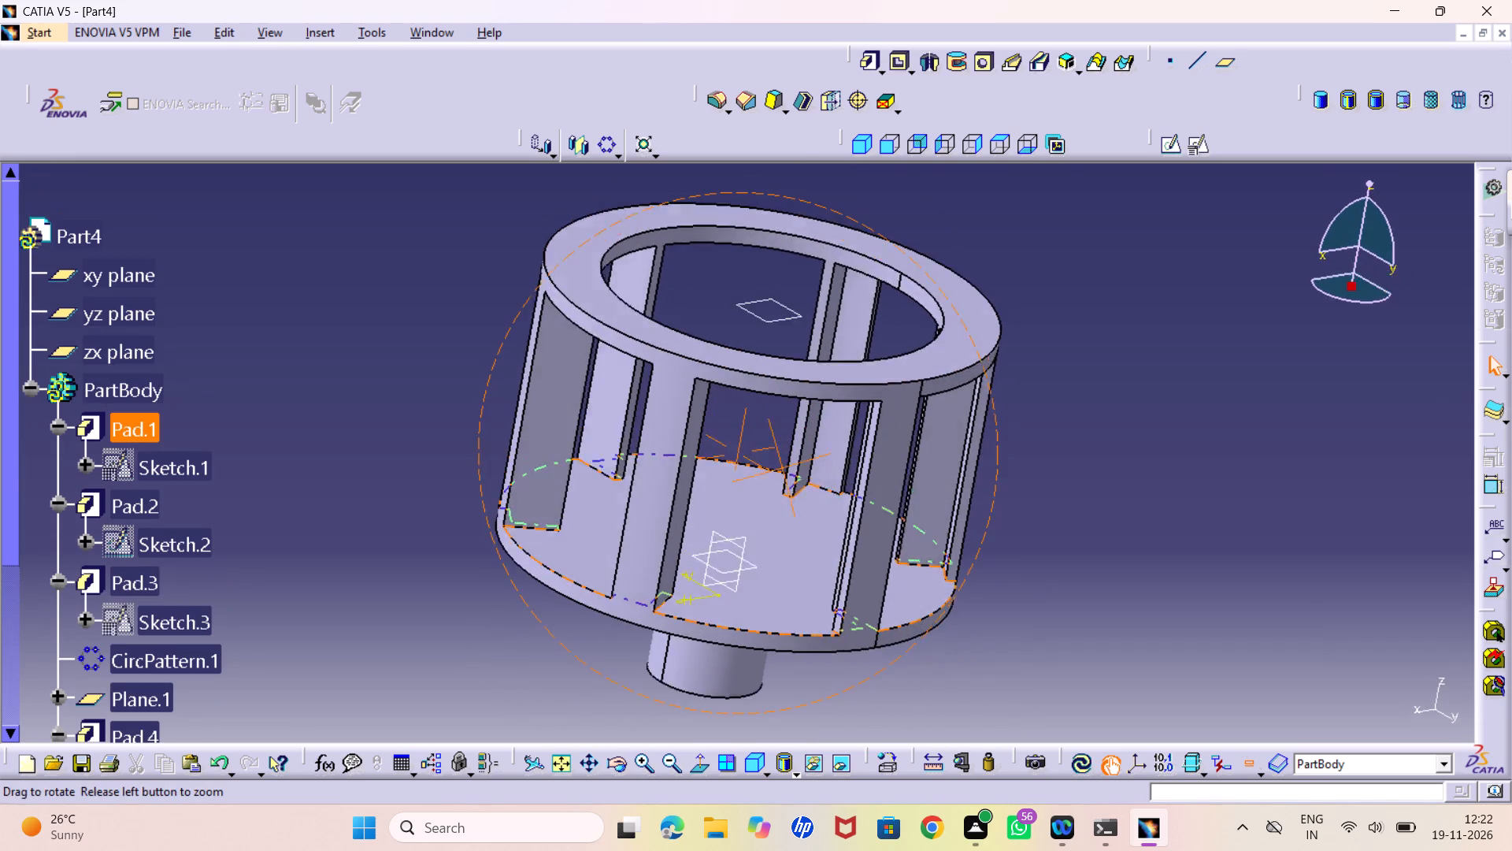
{"action": "middle_click_drag", "start_coordinate": [783, 458], "coordinate": [798, 418]}
{"action": "right_click_drag", "start_coordinate": [783, 458], "coordinate": [799, 418]}
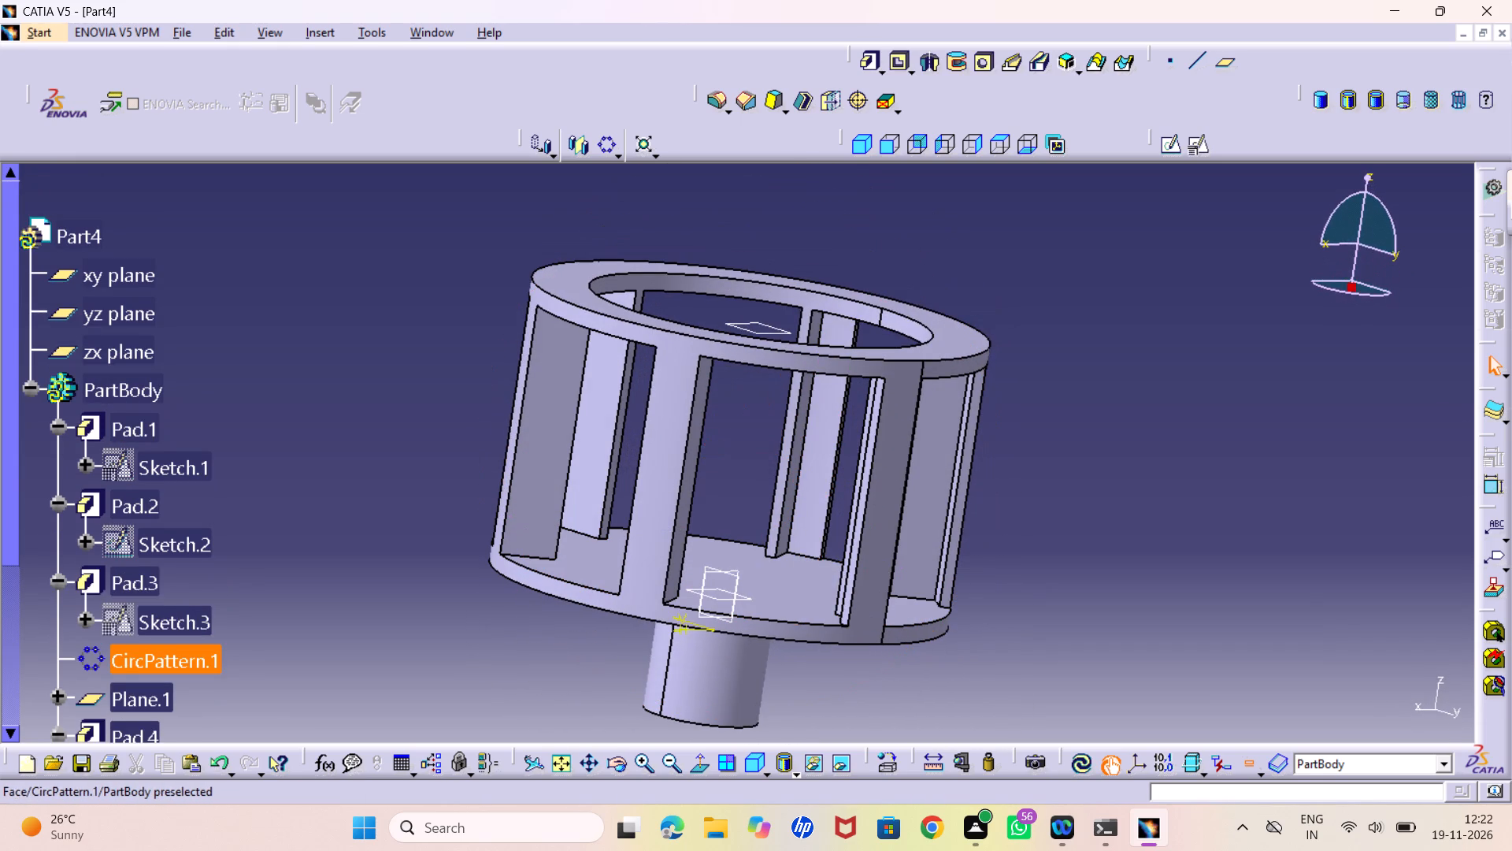
{"action": "middle_click_drag", "start_coordinate": [764, 590], "coordinate": [764, 608]}
{"action": "right_click_drag", "start_coordinate": [764, 590], "coordinate": [764, 608]}
{"action": "middle_click_drag", "start_coordinate": [666, 696], "coordinate": [664, 689]}
{"action": "right_click_drag", "start_coordinate": [666, 693], "coordinate": [664, 689]}
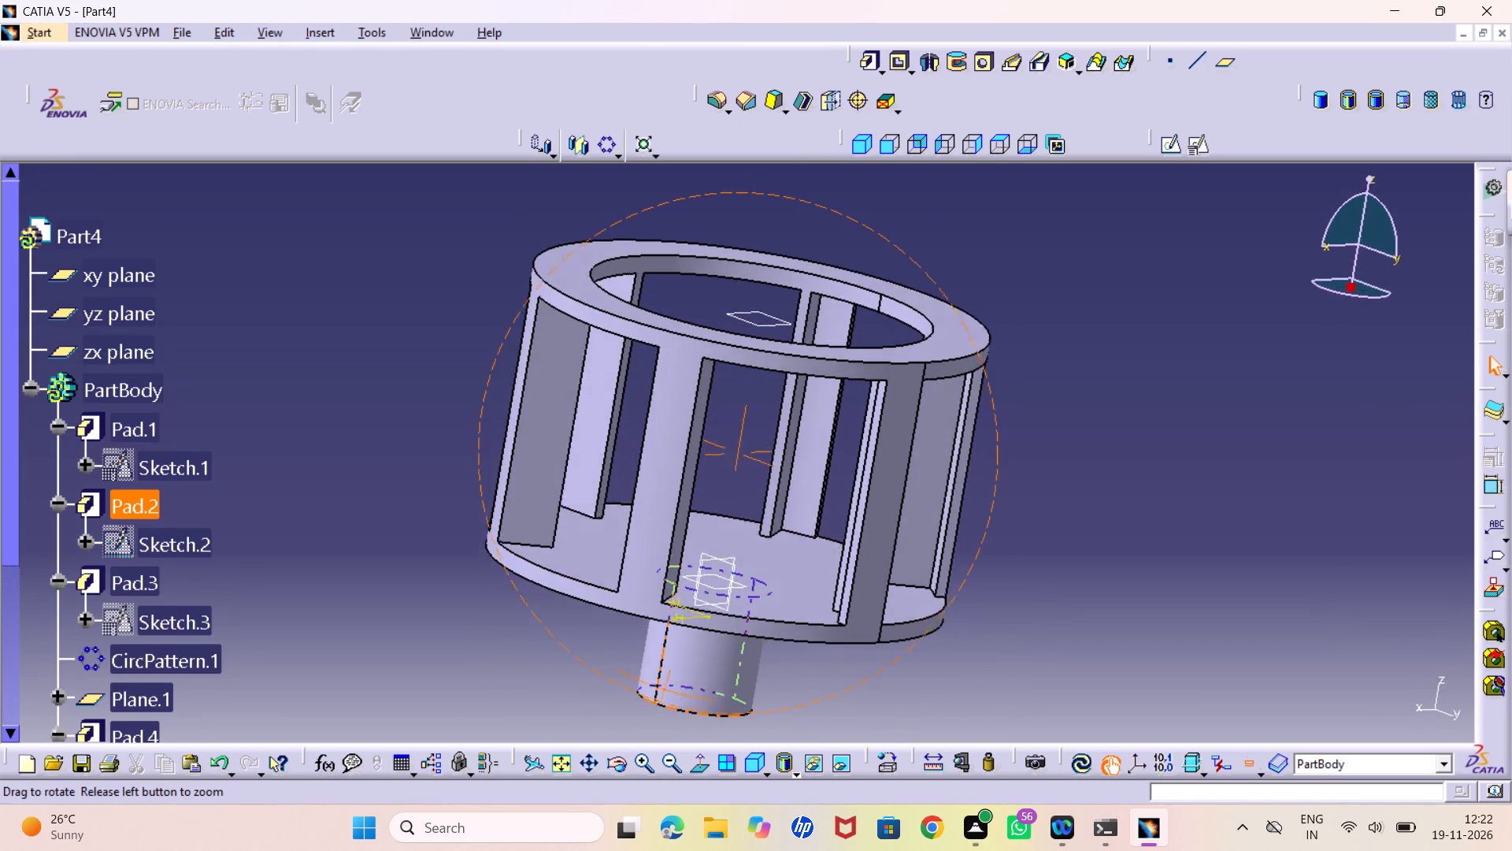
Create a sketch on the floor face of the D-shaped pocket in the boss.
{"action": "middle_click_drag", "start_coordinate": [664, 689], "coordinate": [781, 390]}
{"action": "right_click_drag", "start_coordinate": [664, 689], "coordinate": [784, 390]}
{"action": "middle_click_drag", "start_coordinate": [724, 576], "coordinate": [688, 451]}
{"action": "scroll", "coordinate": [607, 559], "scroll_direction": "up", "scroll_amount": 1}
{"action": "middle_click_drag", "start_coordinate": [607, 559], "coordinate": [647, 369]}
{"action": "right_click_drag", "start_coordinate": [602, 542], "coordinate": [647, 369]}
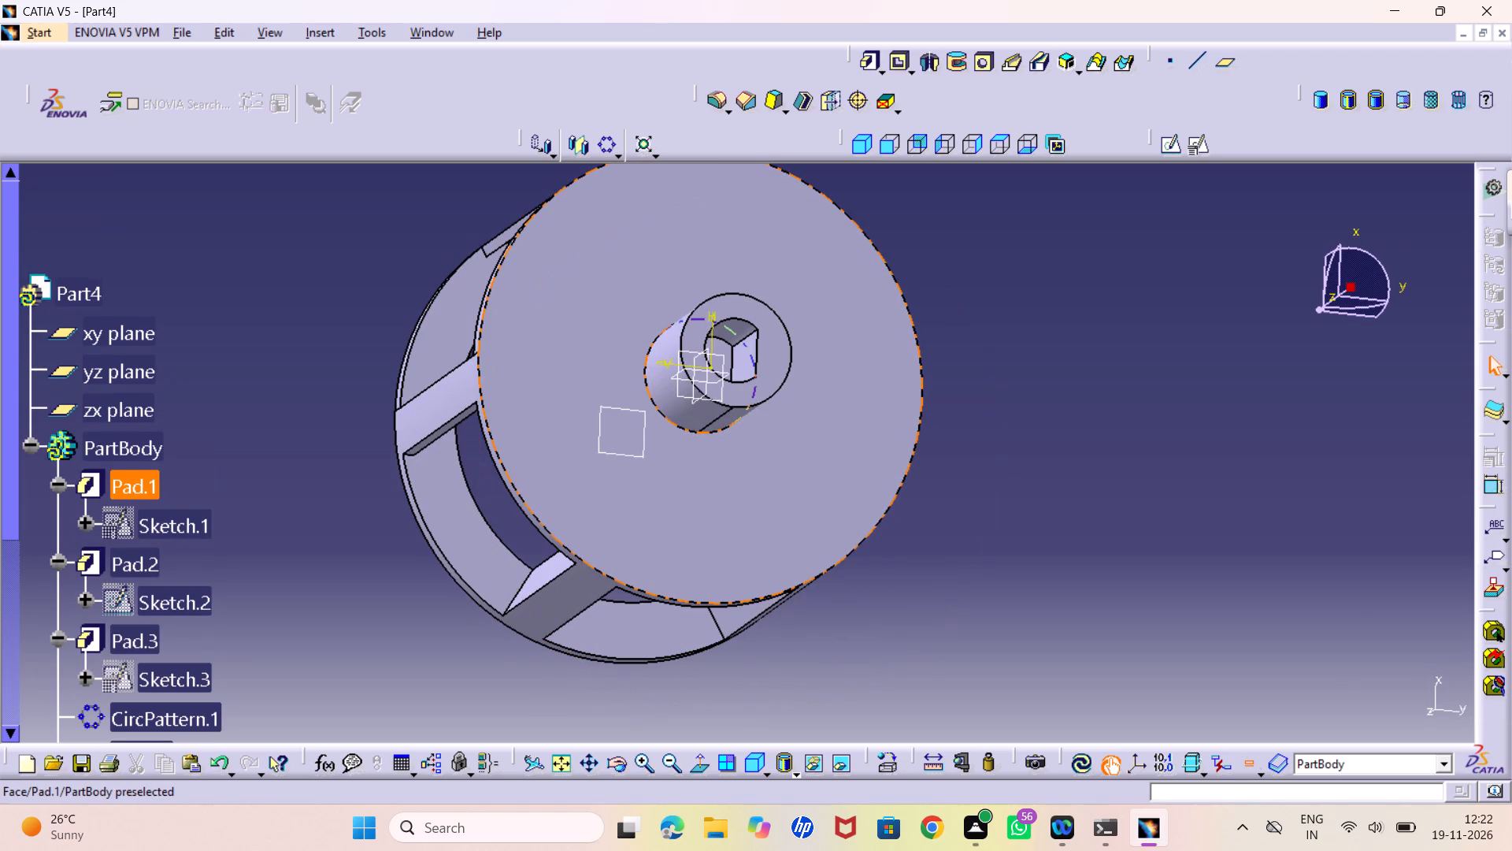
{"action": "middle_click_drag", "start_coordinate": [862, 412], "coordinate": [657, 507]}
{"action": "right_click_drag", "start_coordinate": [862, 412], "coordinate": [657, 507]}
{"action": "middle_click_drag", "start_coordinate": [651, 506], "coordinate": [650, 400]}
{"action": "right_click", "coordinate": [651, 506]}
{"action": "middle_click_drag", "start_coordinate": [549, 468], "coordinate": [652, 448]}
{"action": "right_click_drag", "start_coordinate": [547, 468], "coordinate": [652, 448]}
{"action": "left_click", "coordinate": [570, 380]}
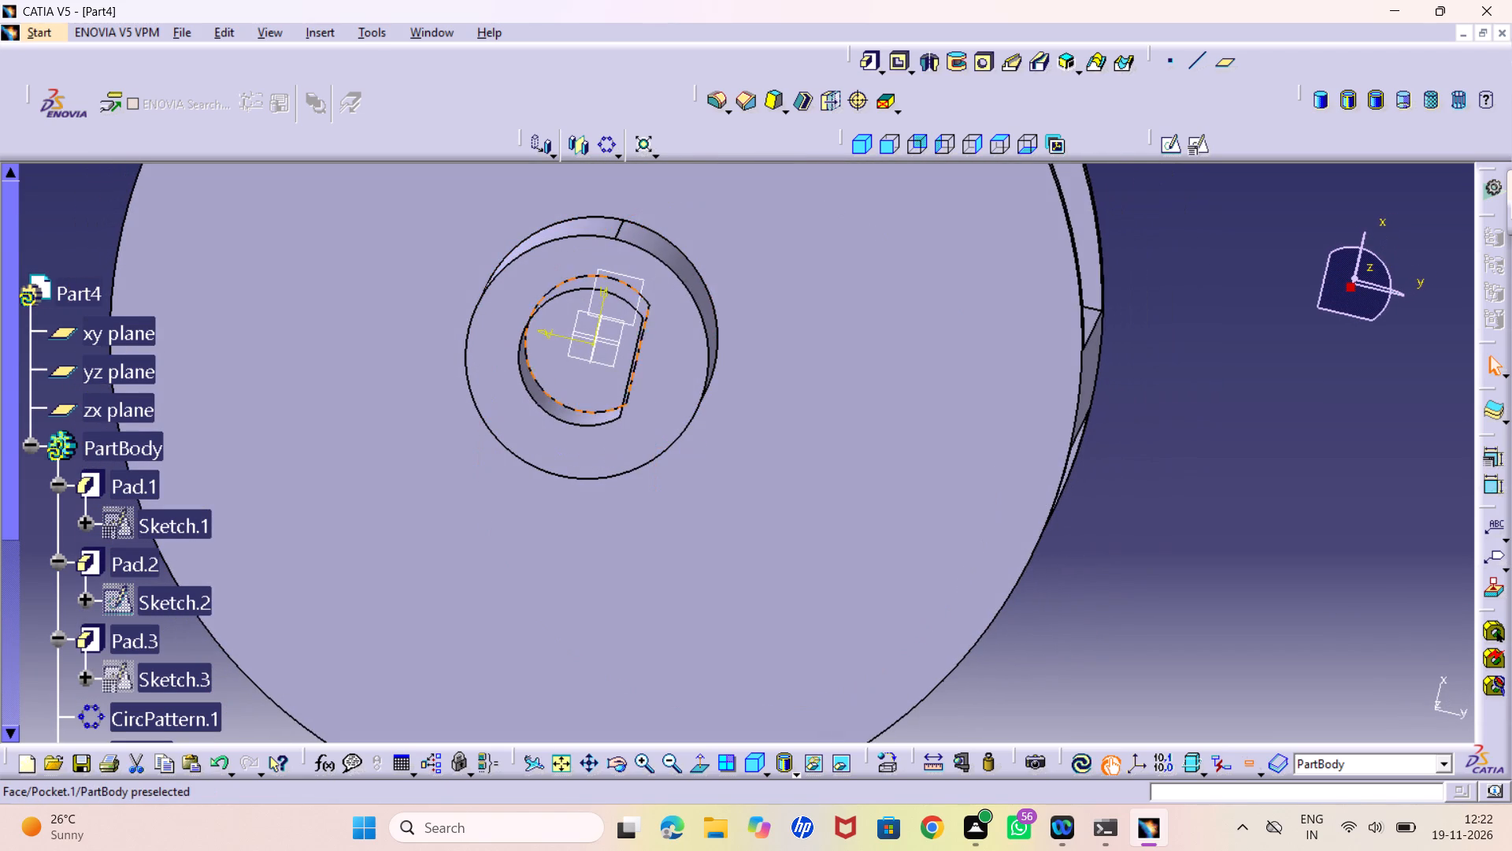
{"action": "left_click", "coordinate": [1171, 136]}
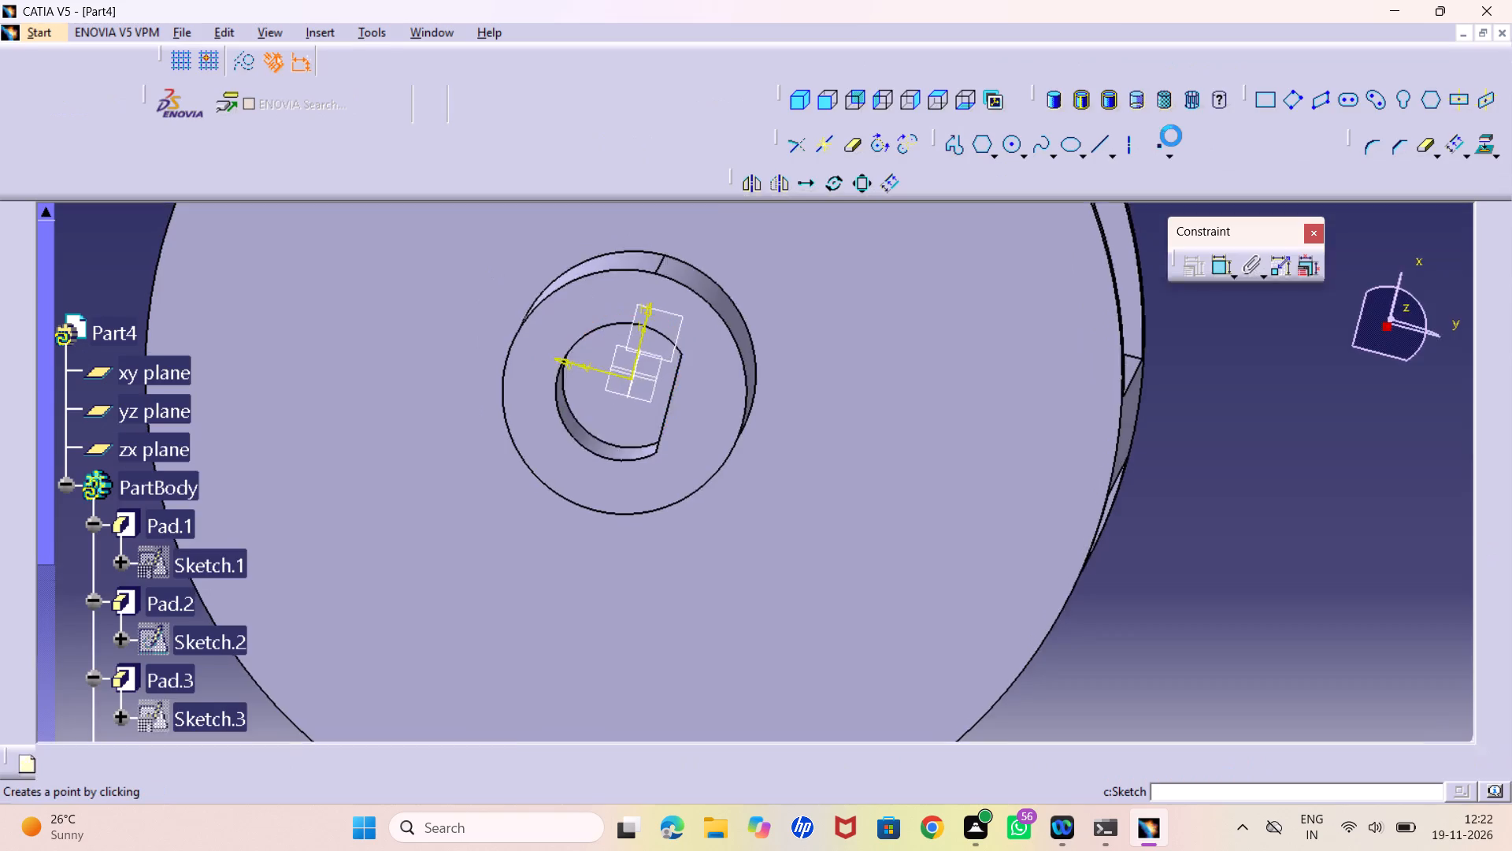
Sketch a small circle on the pocket floor, centred on the sketch origin and inside the D-shaped outline.
{"action": "middle_click_drag", "start_coordinate": [878, 306], "coordinate": [887, 340]}
{"action": "right_click", "coordinate": [877, 307]}
{"action": "middle_click_drag", "start_coordinate": [923, 309], "coordinate": [906, 389]}
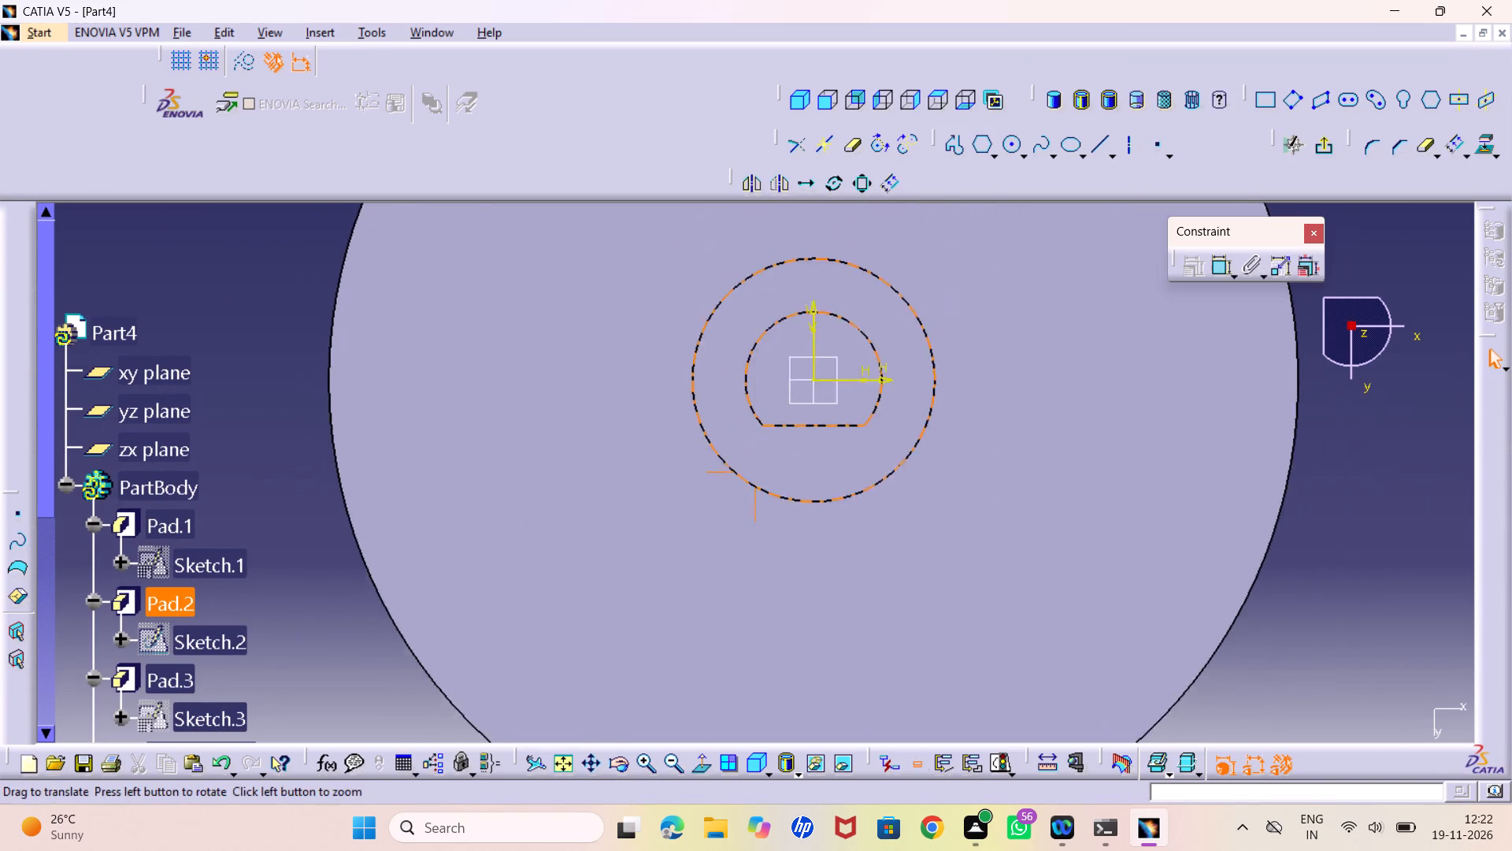
{"action": "middle_click_drag", "start_coordinate": [906, 389], "coordinate": [900, 441]}
{"action": "left_click", "coordinate": [1006, 148]}
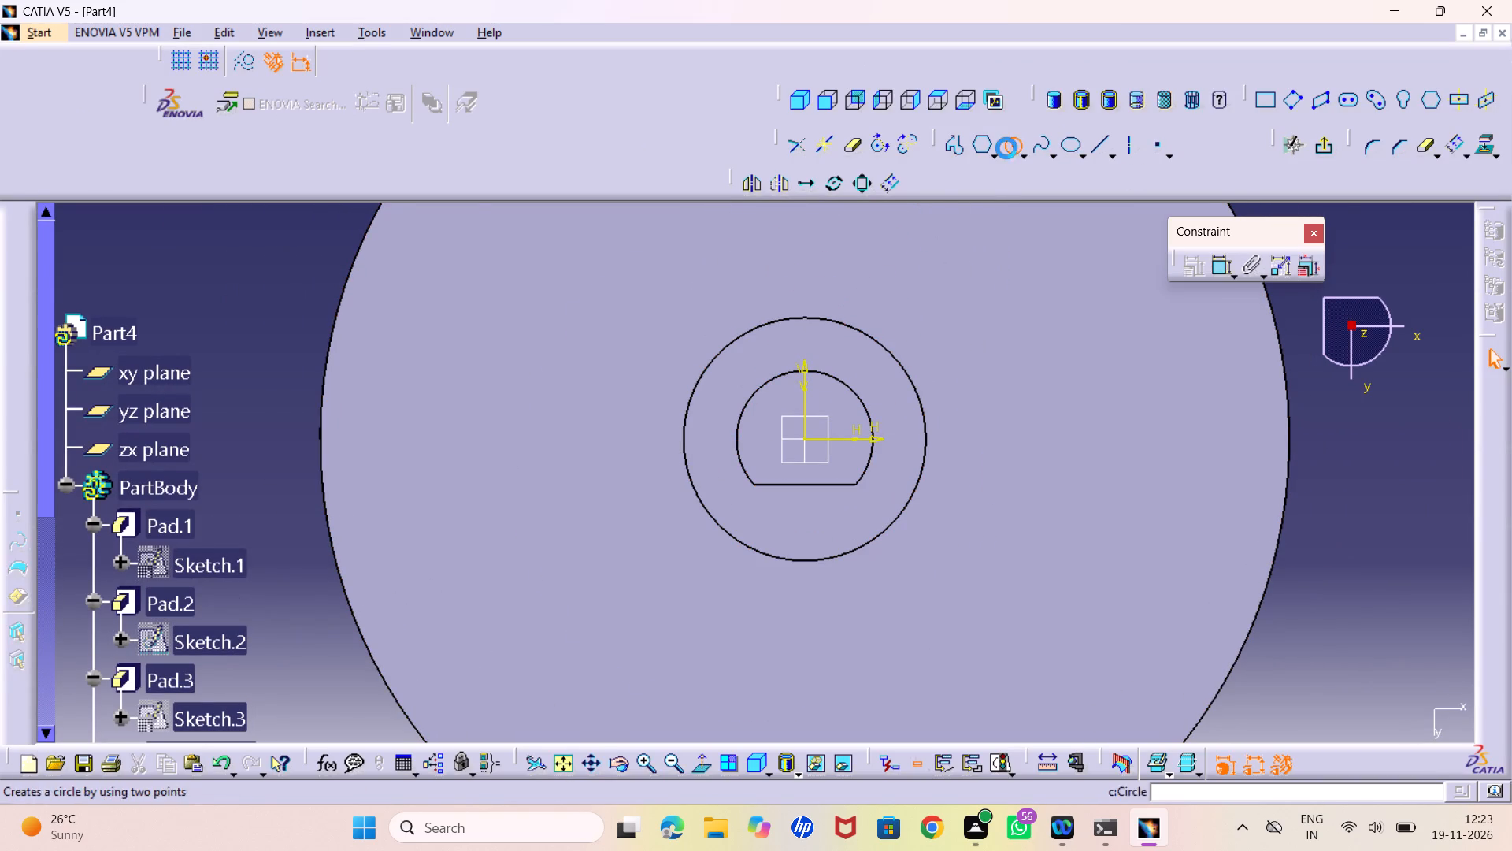
{"action": "left_click", "coordinate": [802, 440]}
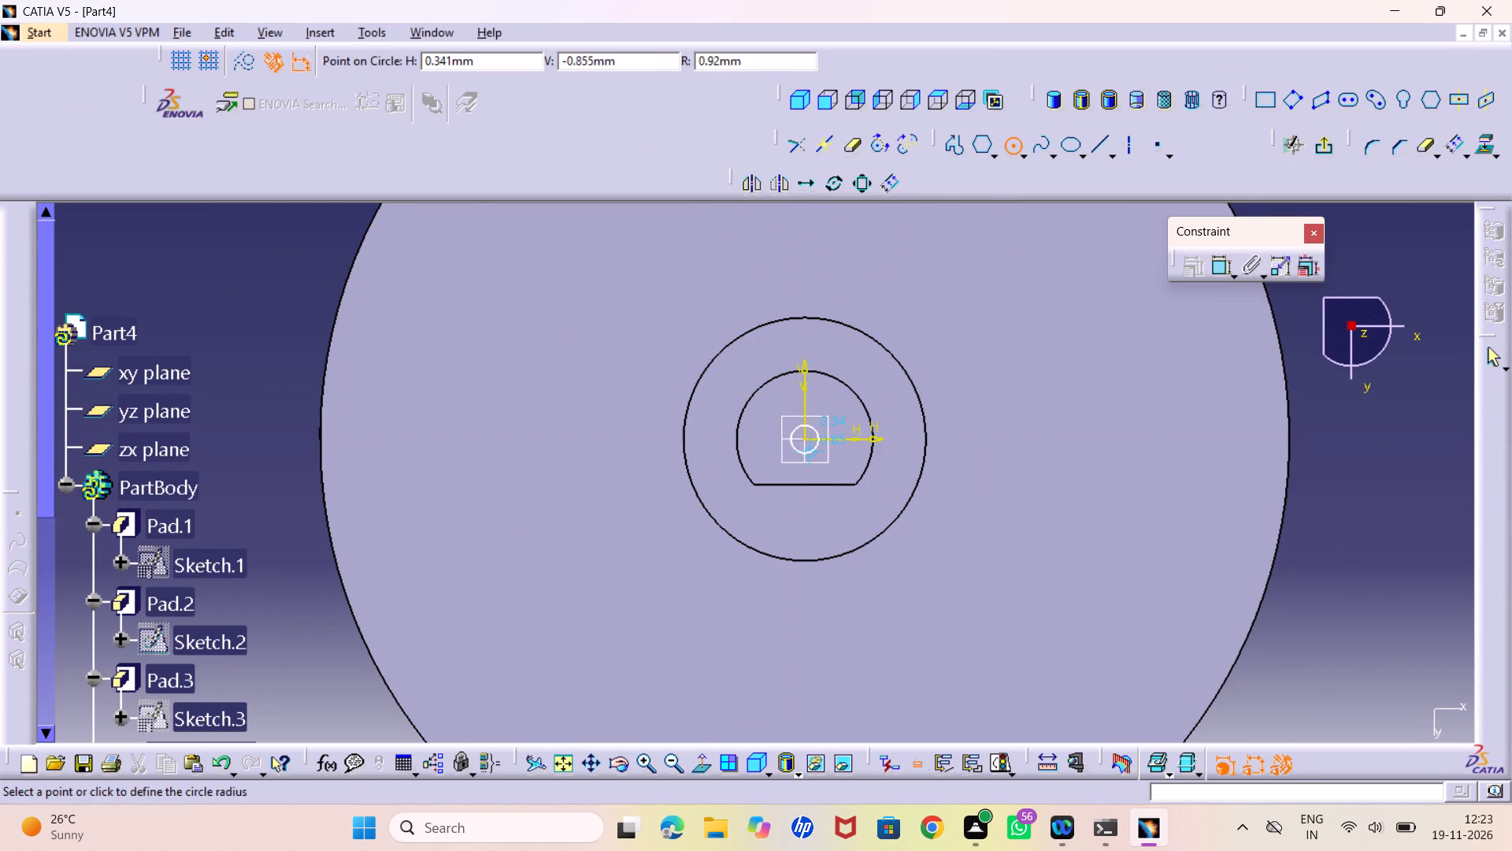
{"action": "left_click", "coordinate": [810, 474]}
Add a diameter dimension of 3 mm to the small circle and place its label outside the disc.
{"action": "left_click", "coordinate": [1214, 265]}
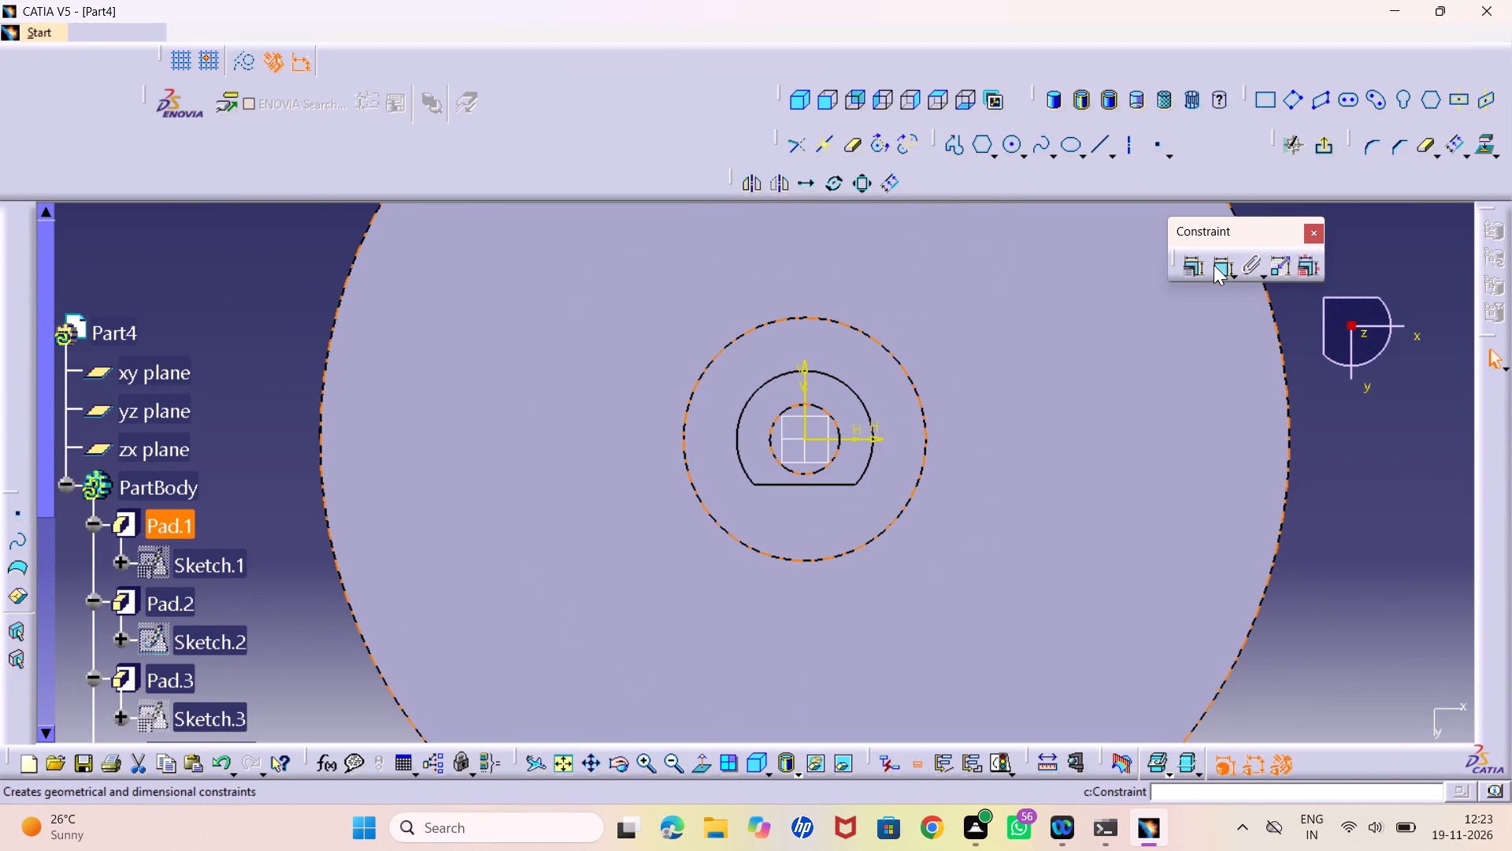
{"action": "left_click", "coordinate": [328, 303]}
{"action": "double_click", "coordinate": [323, 298]}
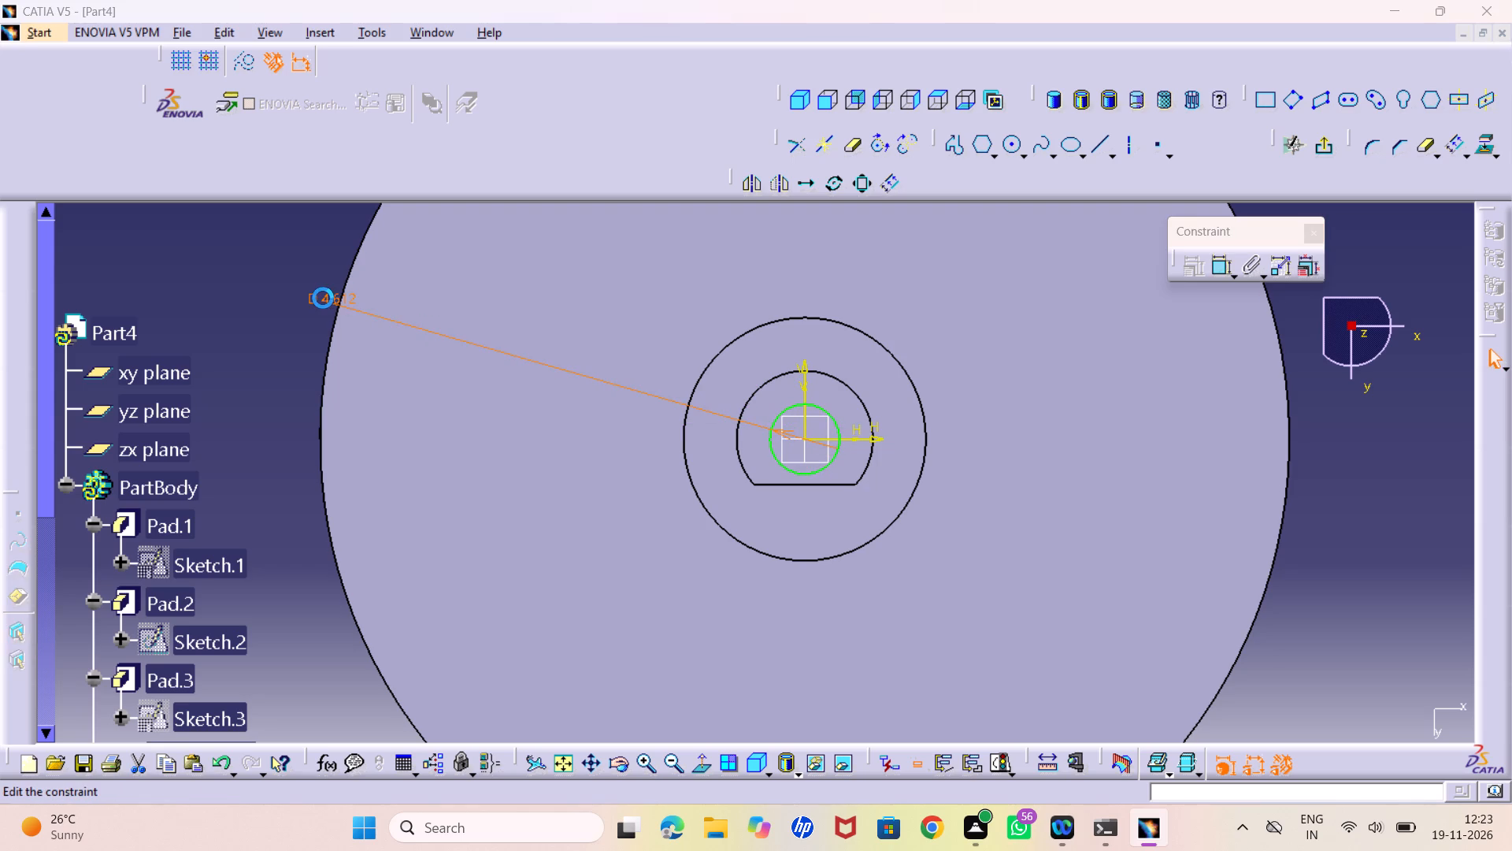
{"action": "key", "text": "3"}
{"action": "key", "text": "Return"}
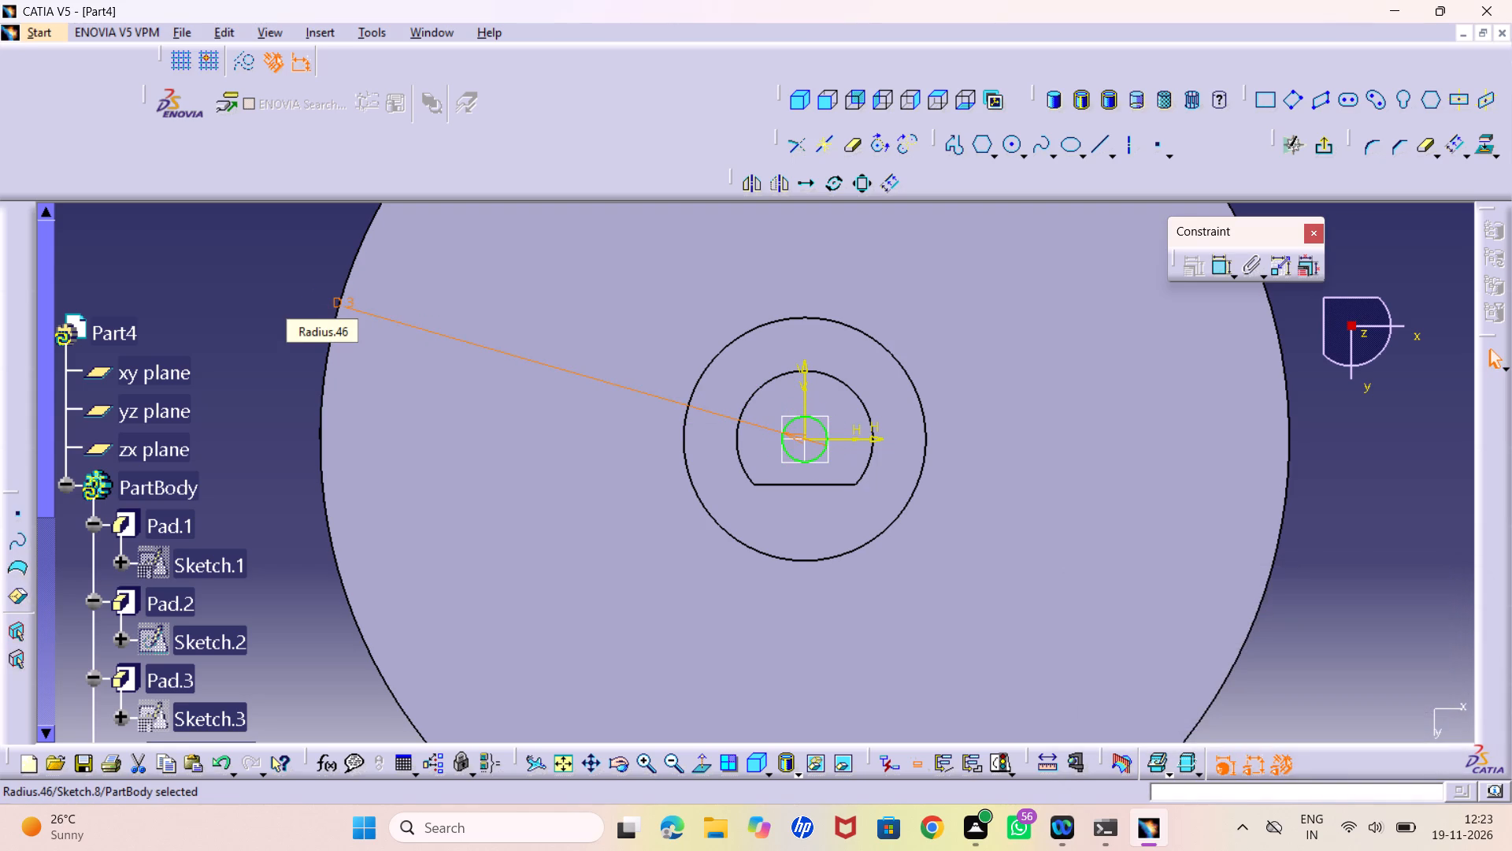
{"action": "left_click_drag", "start_coordinate": [335, 300], "coordinate": [296, 294]}
{"action": "left_click_drag", "start_coordinate": [296, 294], "coordinate": [294, 294]}
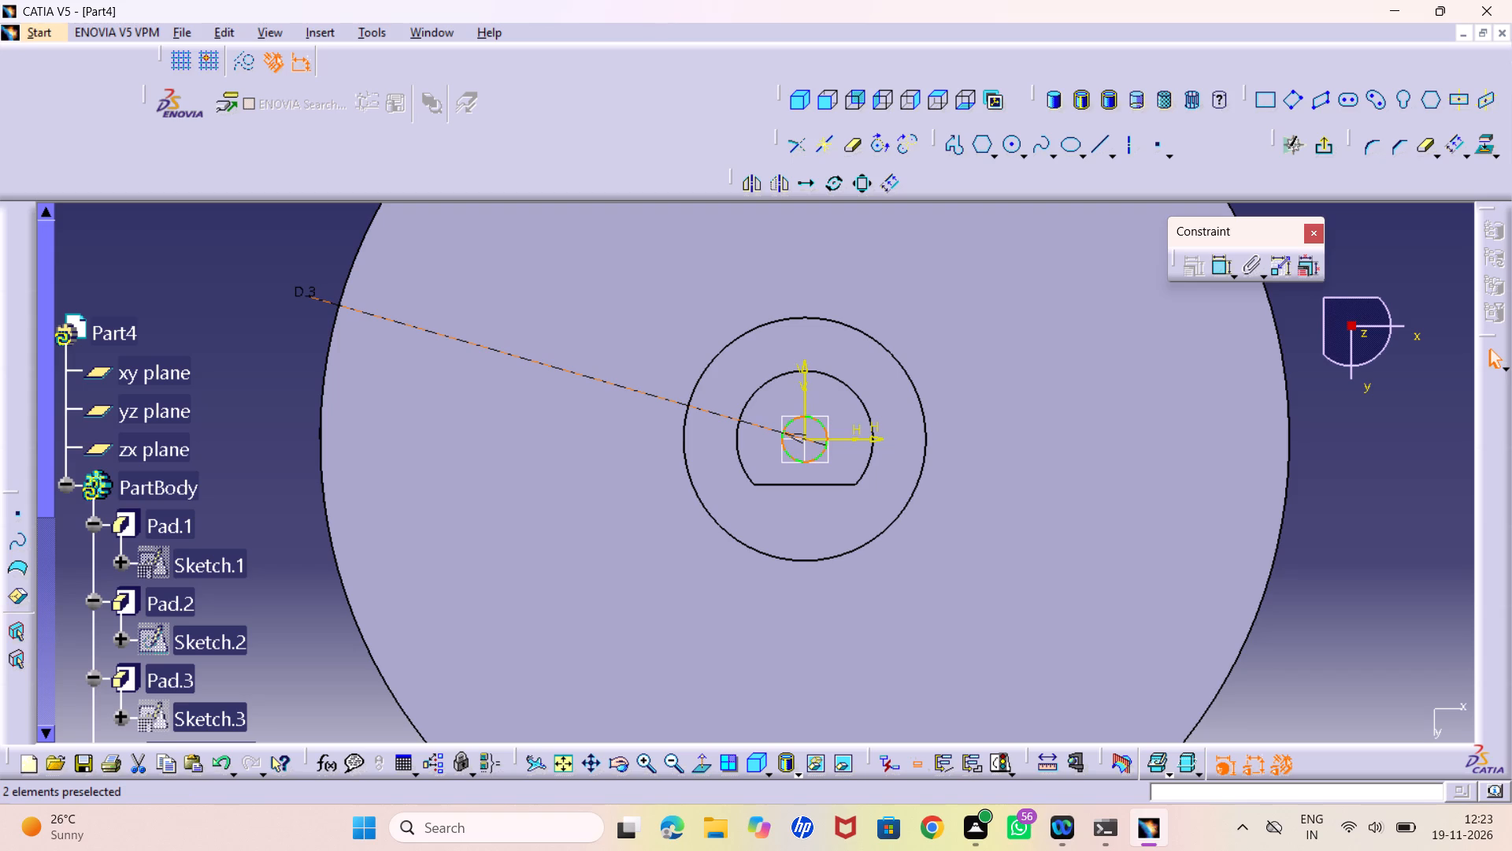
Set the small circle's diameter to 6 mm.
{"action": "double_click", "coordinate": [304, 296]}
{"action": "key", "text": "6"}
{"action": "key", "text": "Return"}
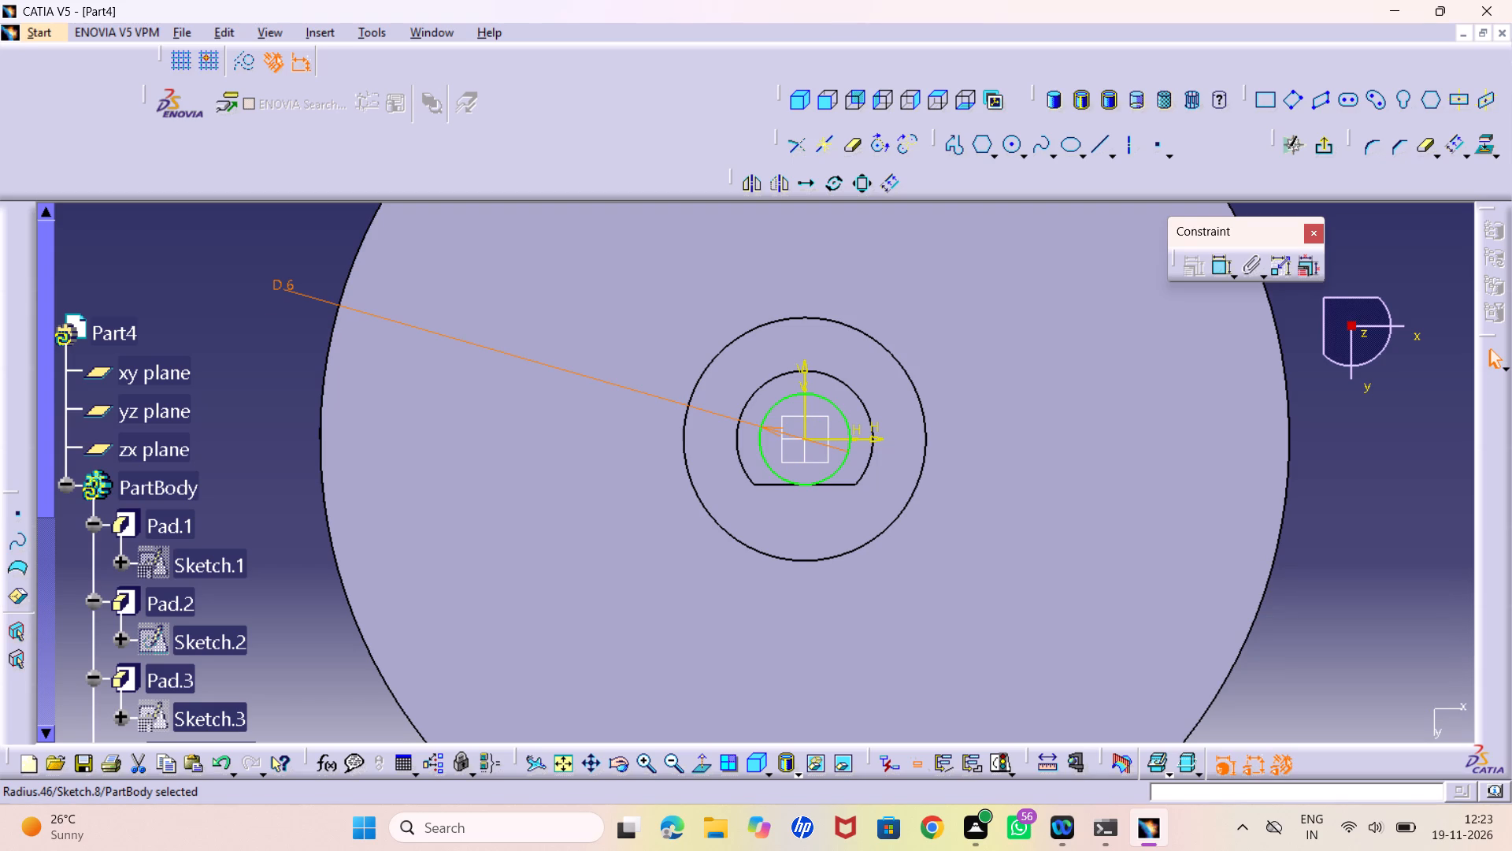
Set the small circle's diameter to 5.5 mm and exit the sketch.
{"action": "double_click", "coordinate": [296, 294]}
{"action": "type", "text": "5."}
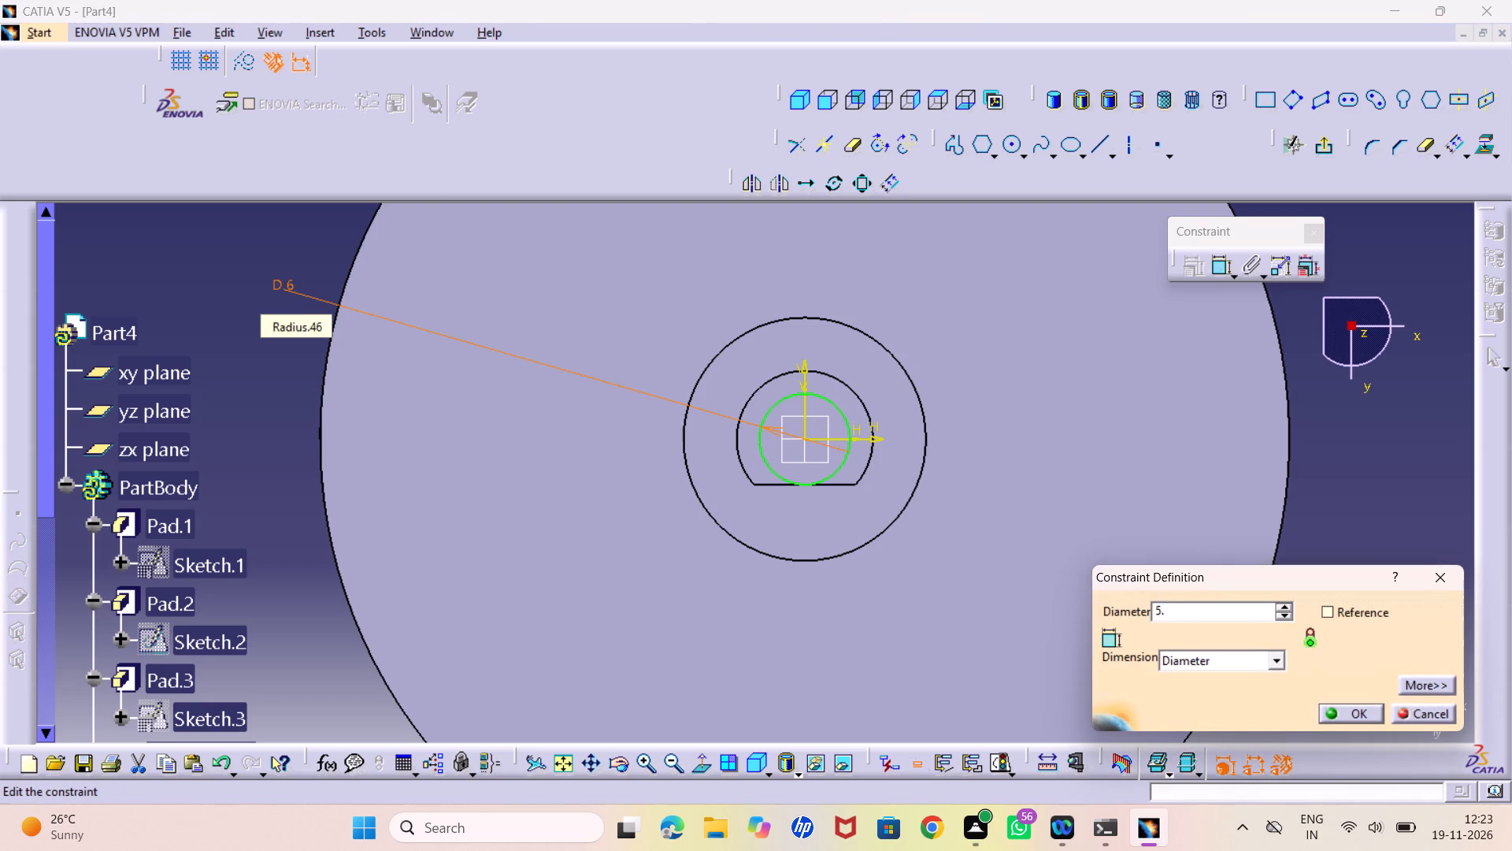
{"action": "key", "text": "5"}
{"action": "key", "text": "Return"}
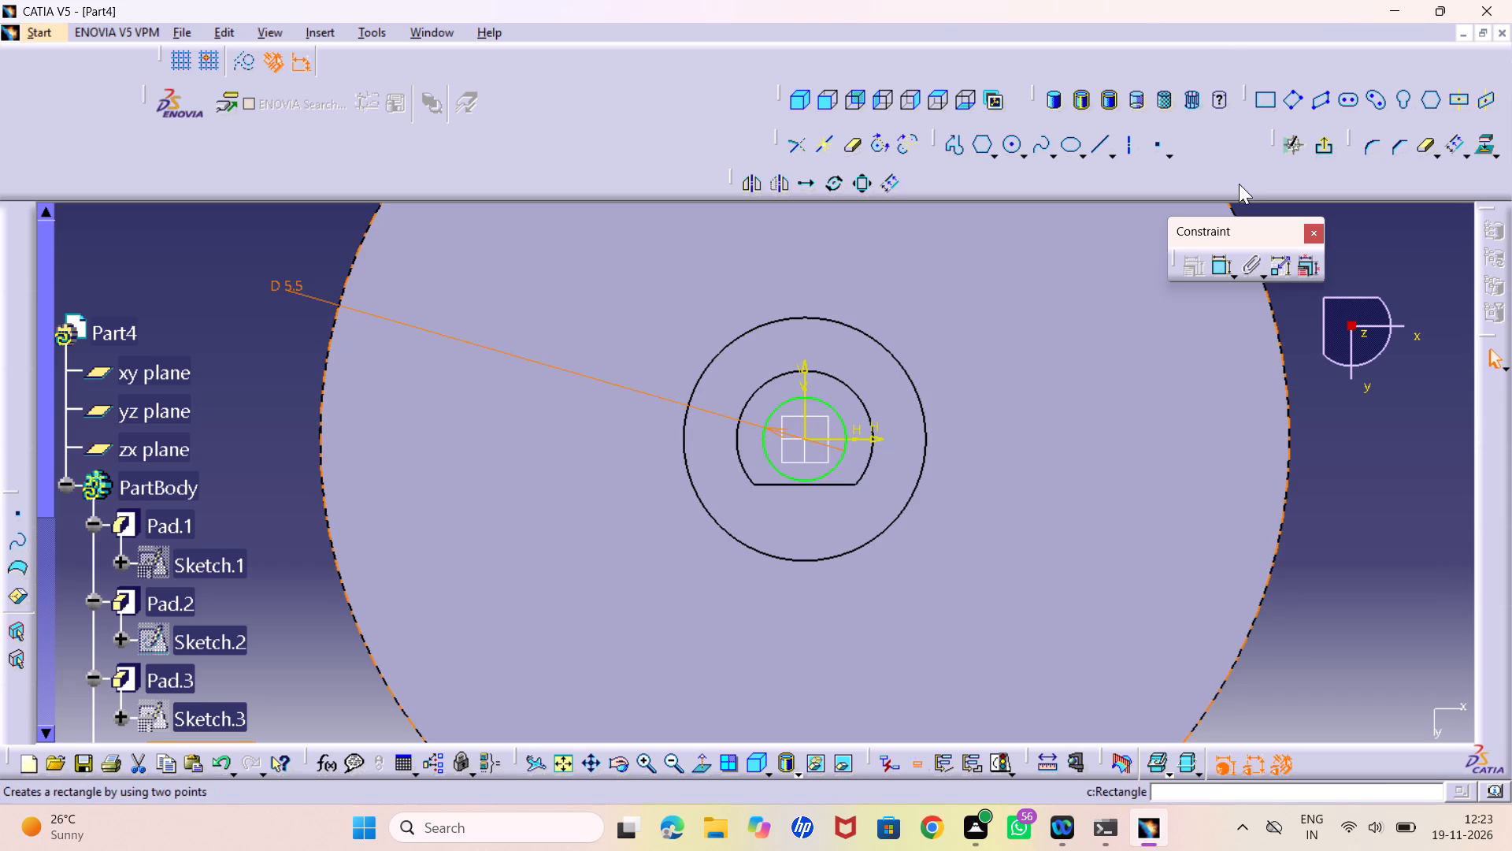
{"action": "left_click", "coordinate": [1325, 148]}
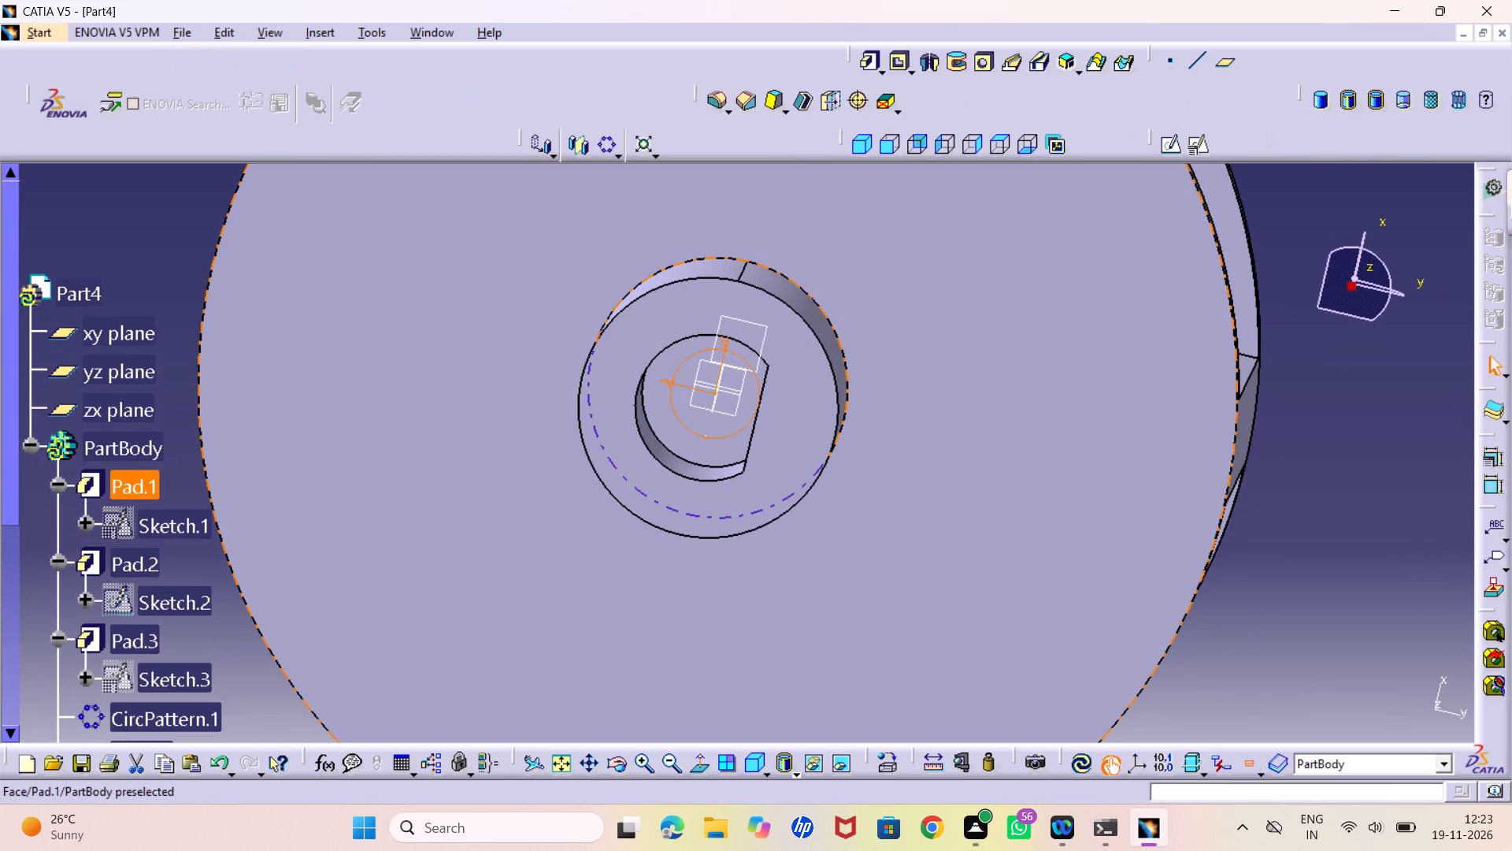
Cut a pocket from the 5.5 mm circle using the Up to next limit.
{"action": "left_click", "coordinate": [893, 61]}
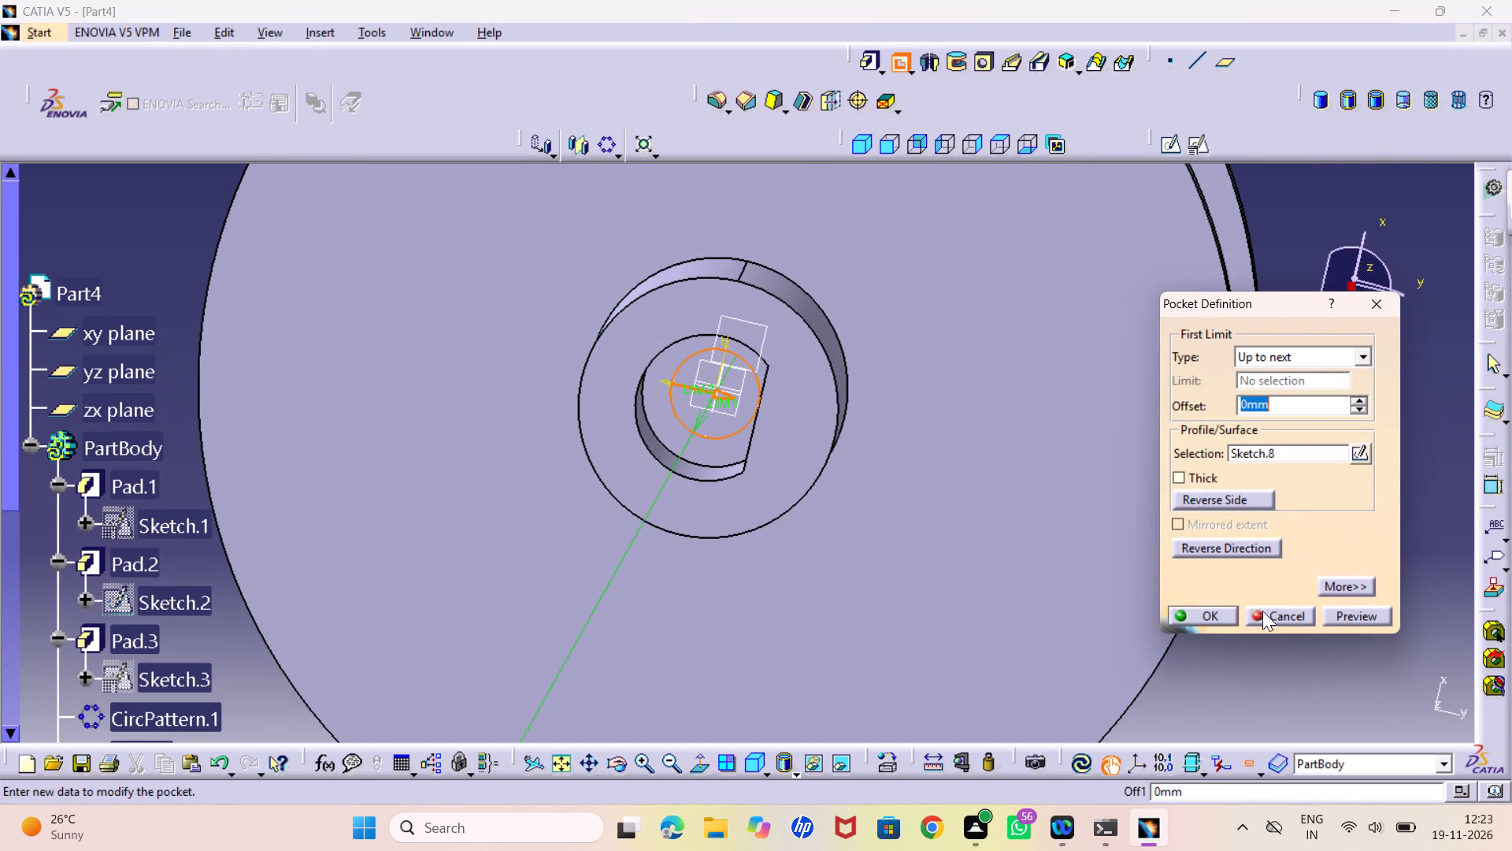
{"action": "left_click", "coordinate": [1212, 616]}
Examine the new central hole from the boss side and from inside the disc.
{"action": "middle_click_drag", "start_coordinate": [975, 448], "coordinate": [796, 534]}
{"action": "right_click_drag", "start_coordinate": [975, 448], "coordinate": [796, 534]}
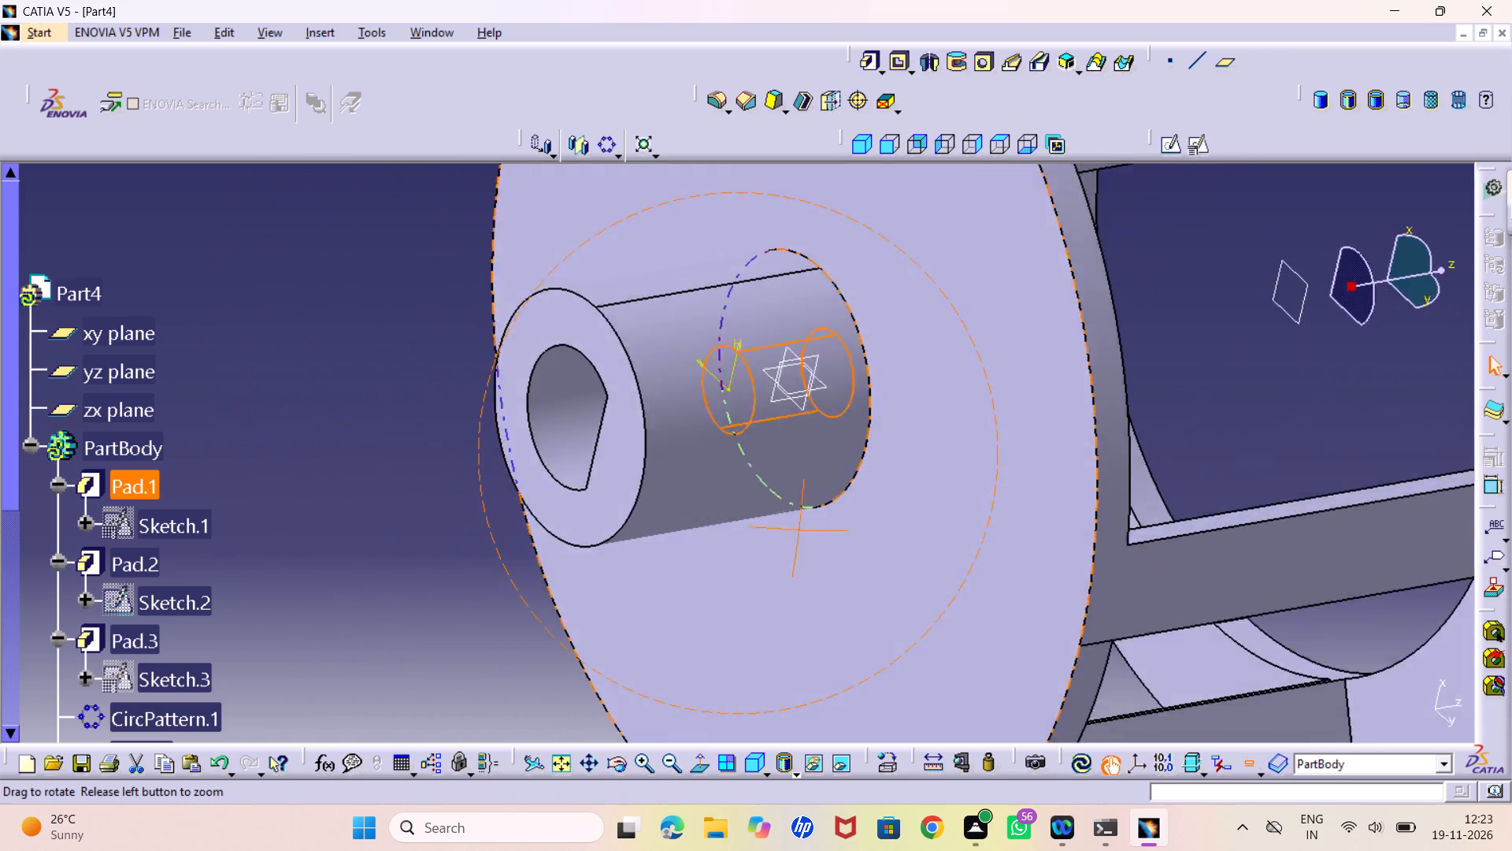
{"action": "middle_click_drag", "start_coordinate": [796, 534], "coordinate": [472, 504]}
{"action": "right_click_drag", "start_coordinate": [796, 534], "coordinate": [472, 504]}
{"action": "left_click", "coordinate": [862, 143]}
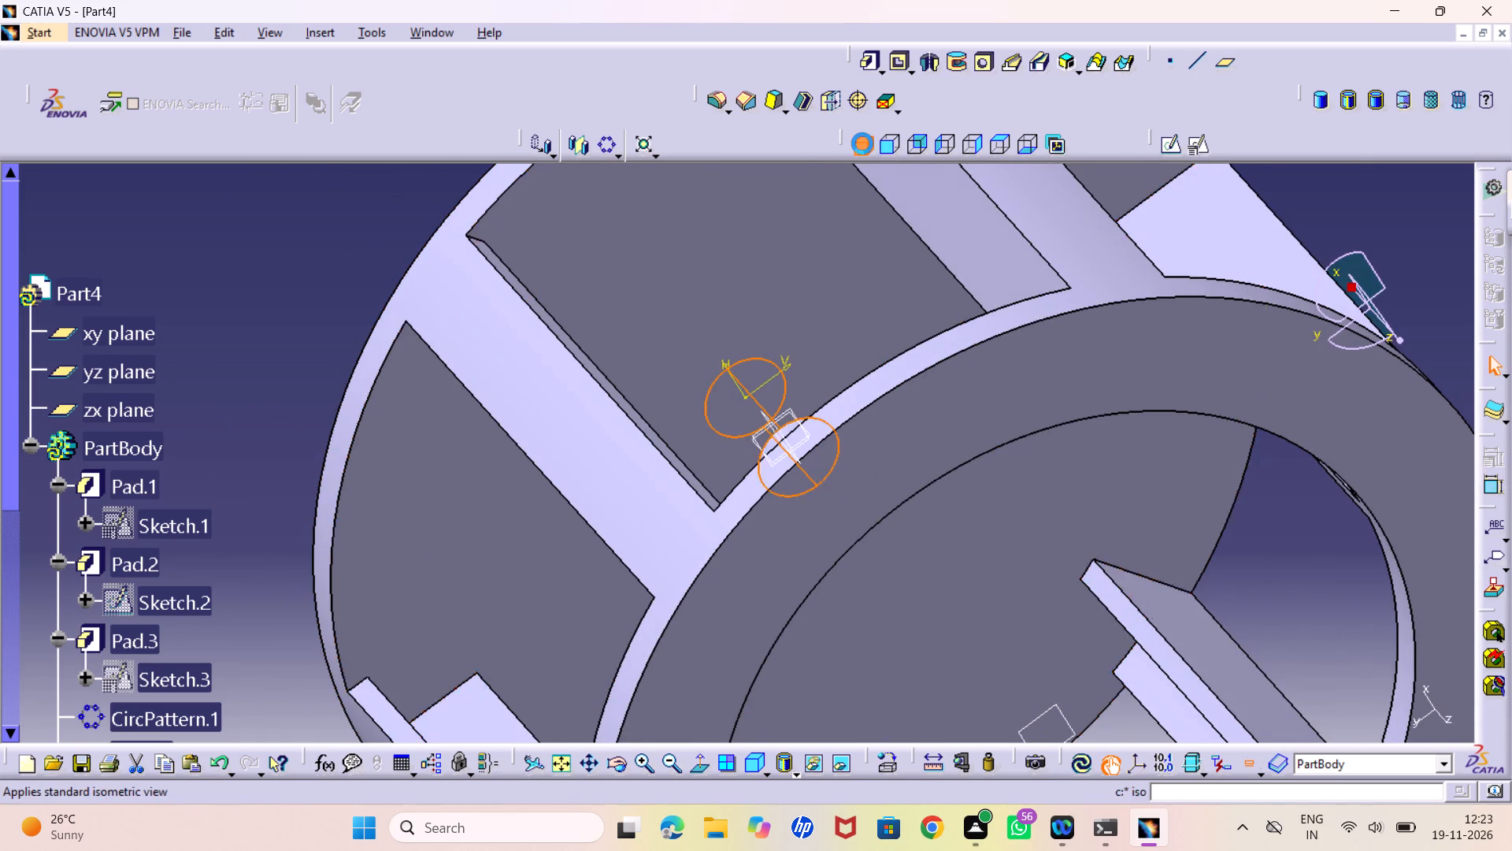
{"action": "left_click", "coordinate": [1287, 608]}
{"action": "middle_click_drag", "start_coordinate": [636, 283], "coordinate": [636, 282]}
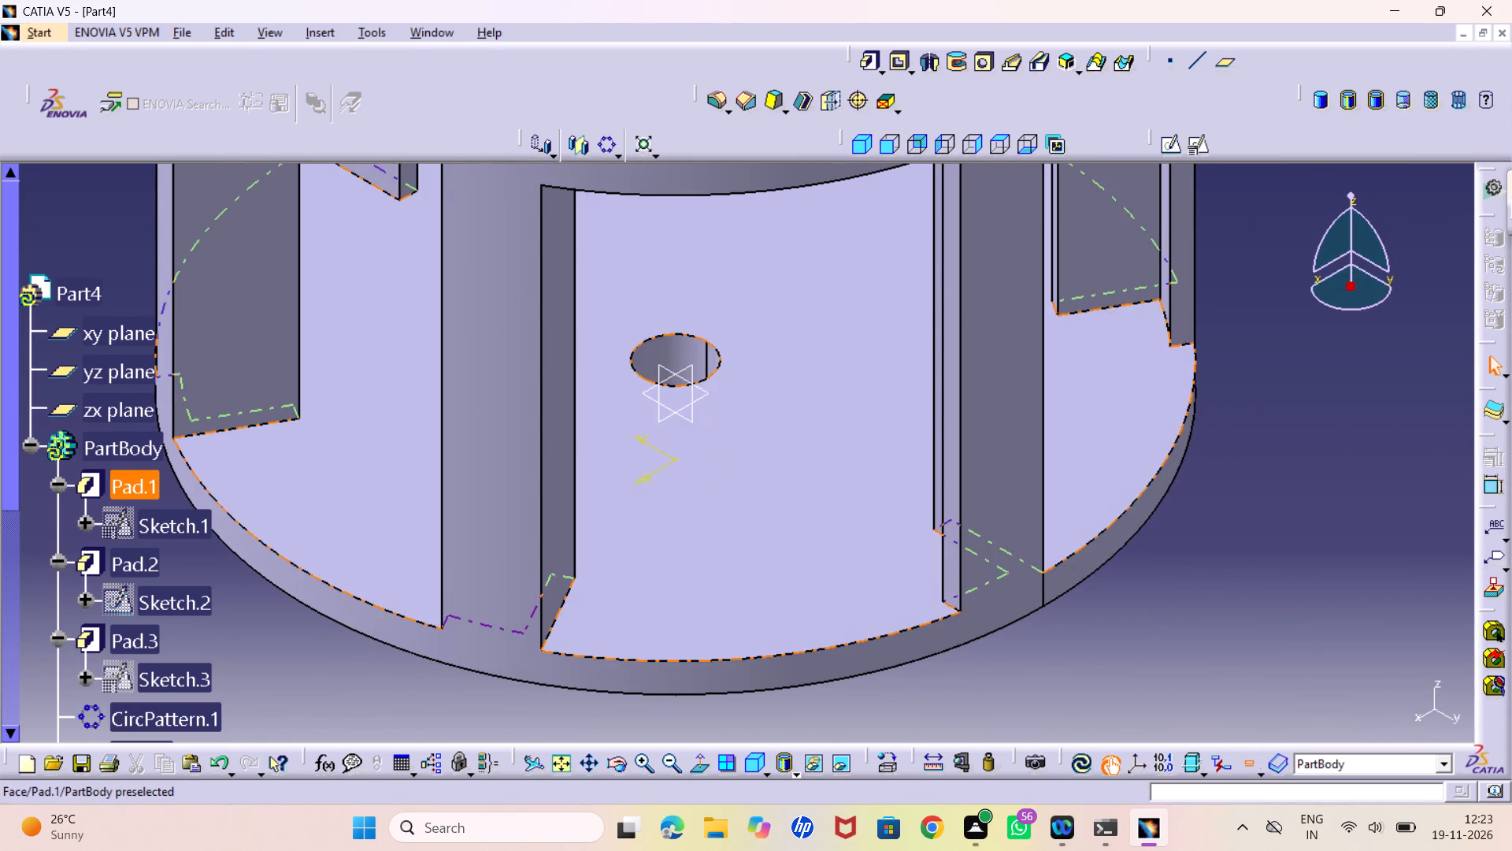
{"action": "right_click_drag", "start_coordinate": [636, 282], "coordinate": [673, 306]}
{"action": "middle_click_drag", "start_coordinate": [636, 282], "coordinate": [721, 443]}
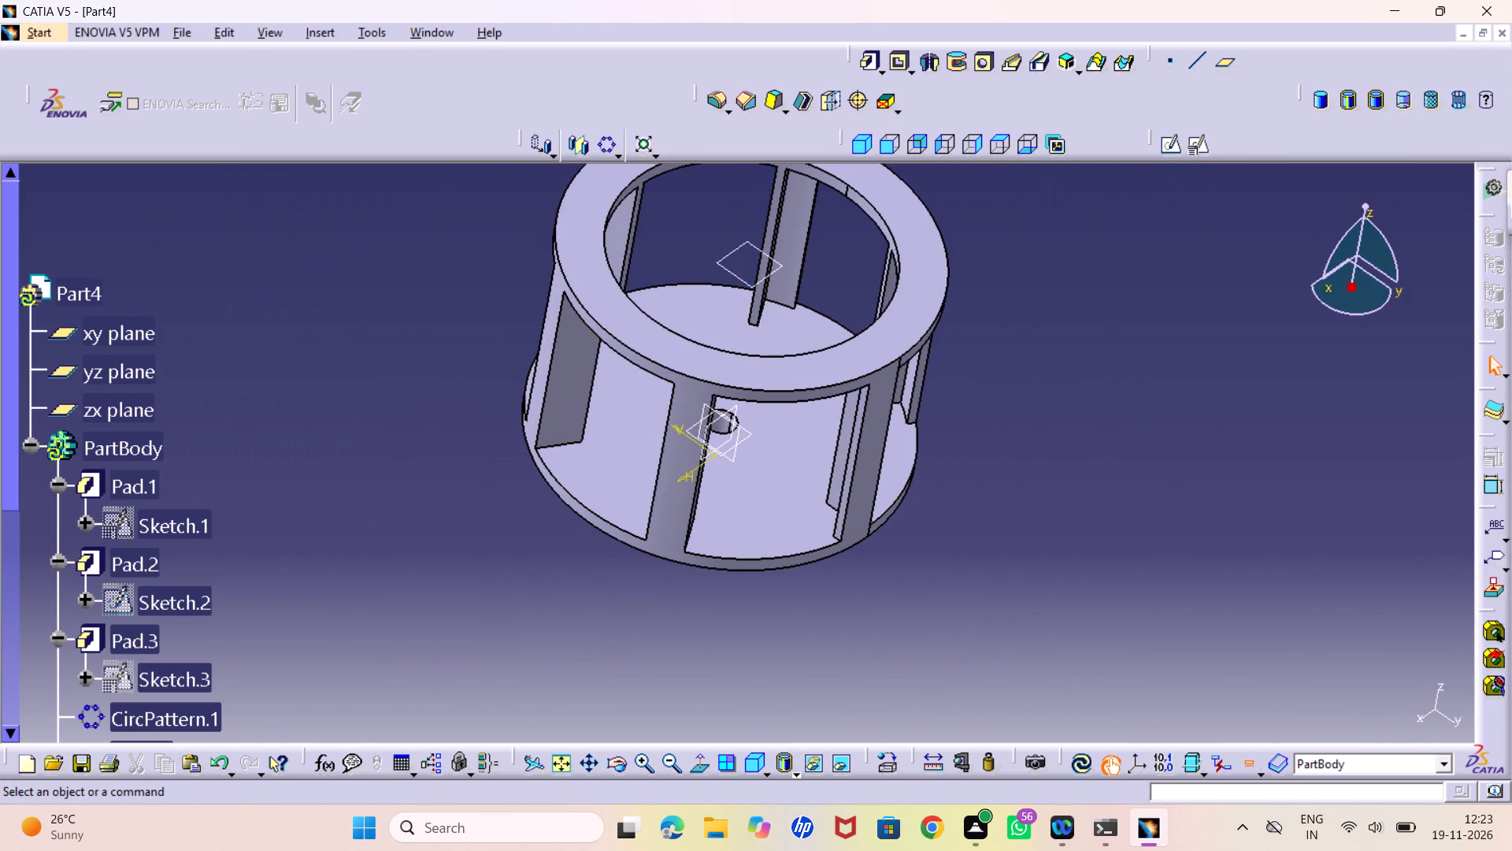
Hide the reference plane Plane.1 at the open end of the part.
{"action": "right_click", "coordinate": [762, 276]}
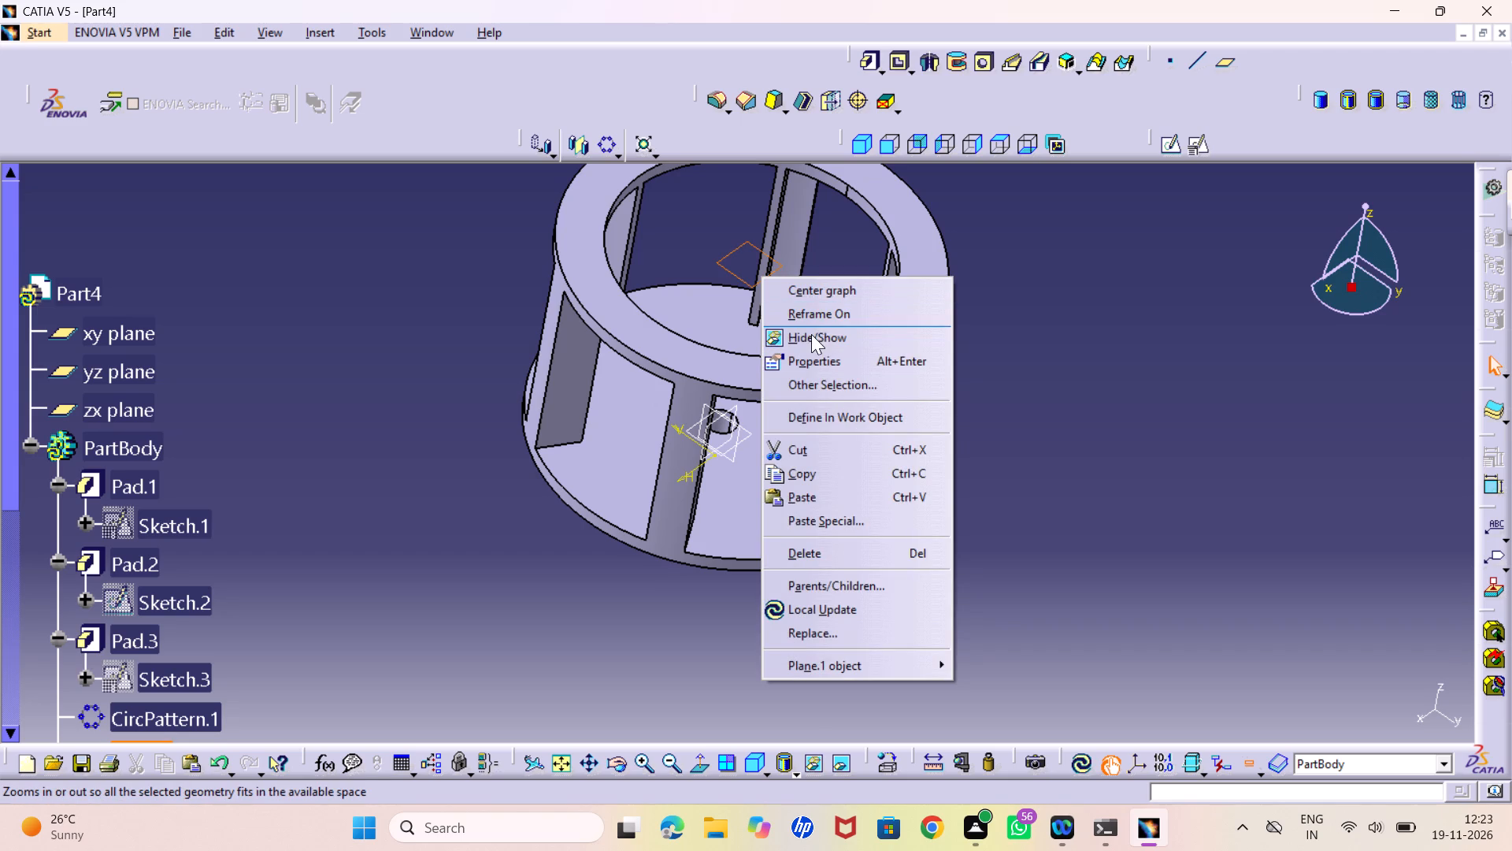
{"action": "left_click", "coordinate": [806, 339]}
Inspect the whole part from several angles and bring it fully into an isometric view.
{"action": "middle_click_drag", "start_coordinate": [739, 440], "coordinate": [739, 389]}
{"action": "right_click_drag", "start_coordinate": [739, 440], "coordinate": [739, 389]}
{"action": "middle_click_drag", "start_coordinate": [760, 370], "coordinate": [765, 371]}
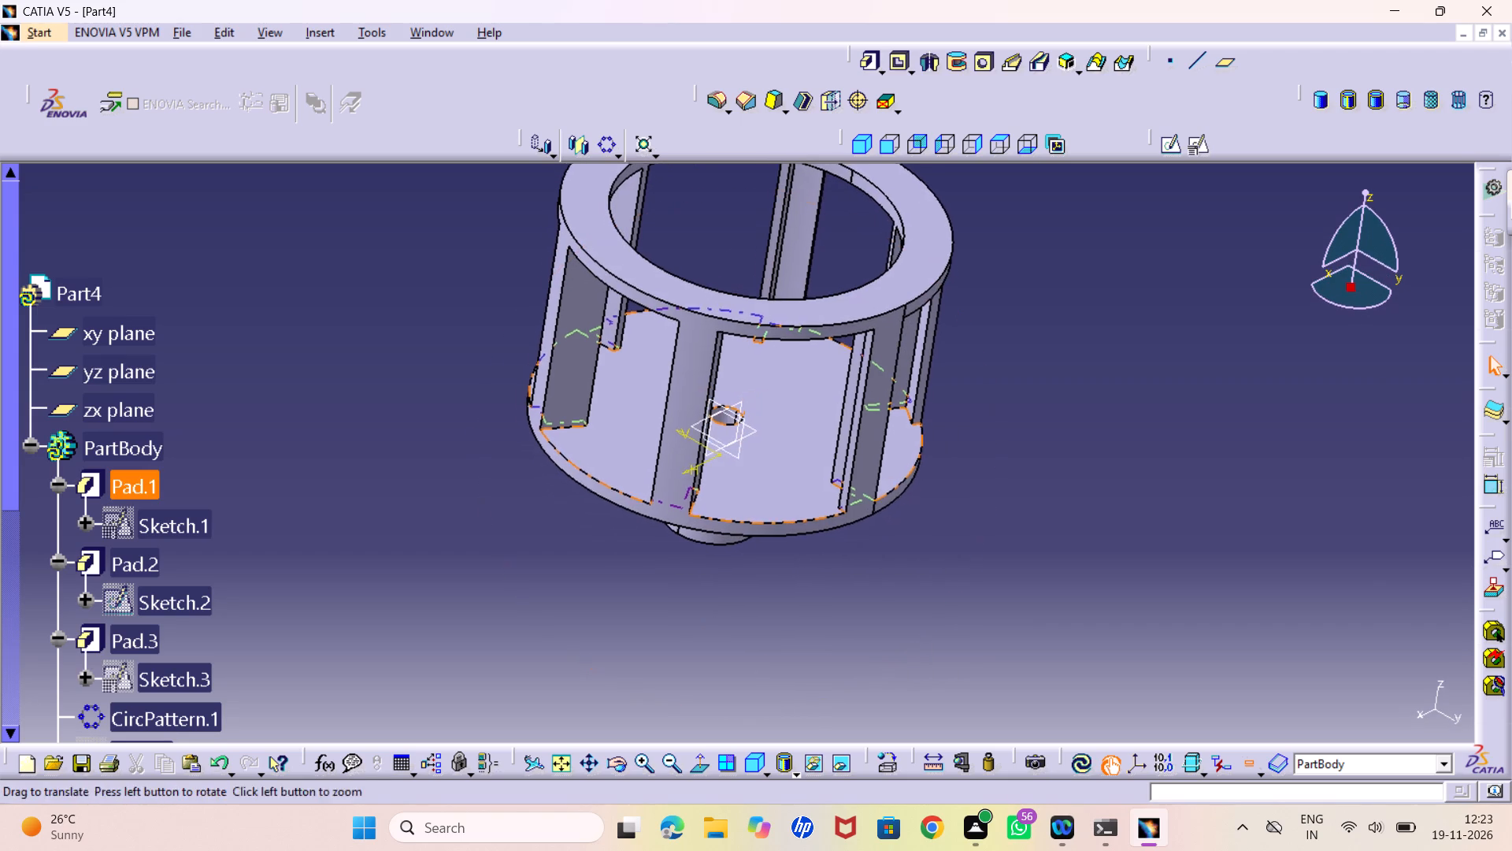
{"action": "middle_click_drag", "start_coordinate": [765, 371], "coordinate": [765, 353]}
{"action": "right_click", "coordinate": [769, 372]}
{"action": "middle_click_drag", "start_coordinate": [755, 356], "coordinate": [770, 428]}
{"action": "right_click_drag", "start_coordinate": [776, 394], "coordinate": [786, 470]}
{"action": "scroll", "coordinate": [770, 428], "scroll_direction": "up", "scroll_amount": 1}
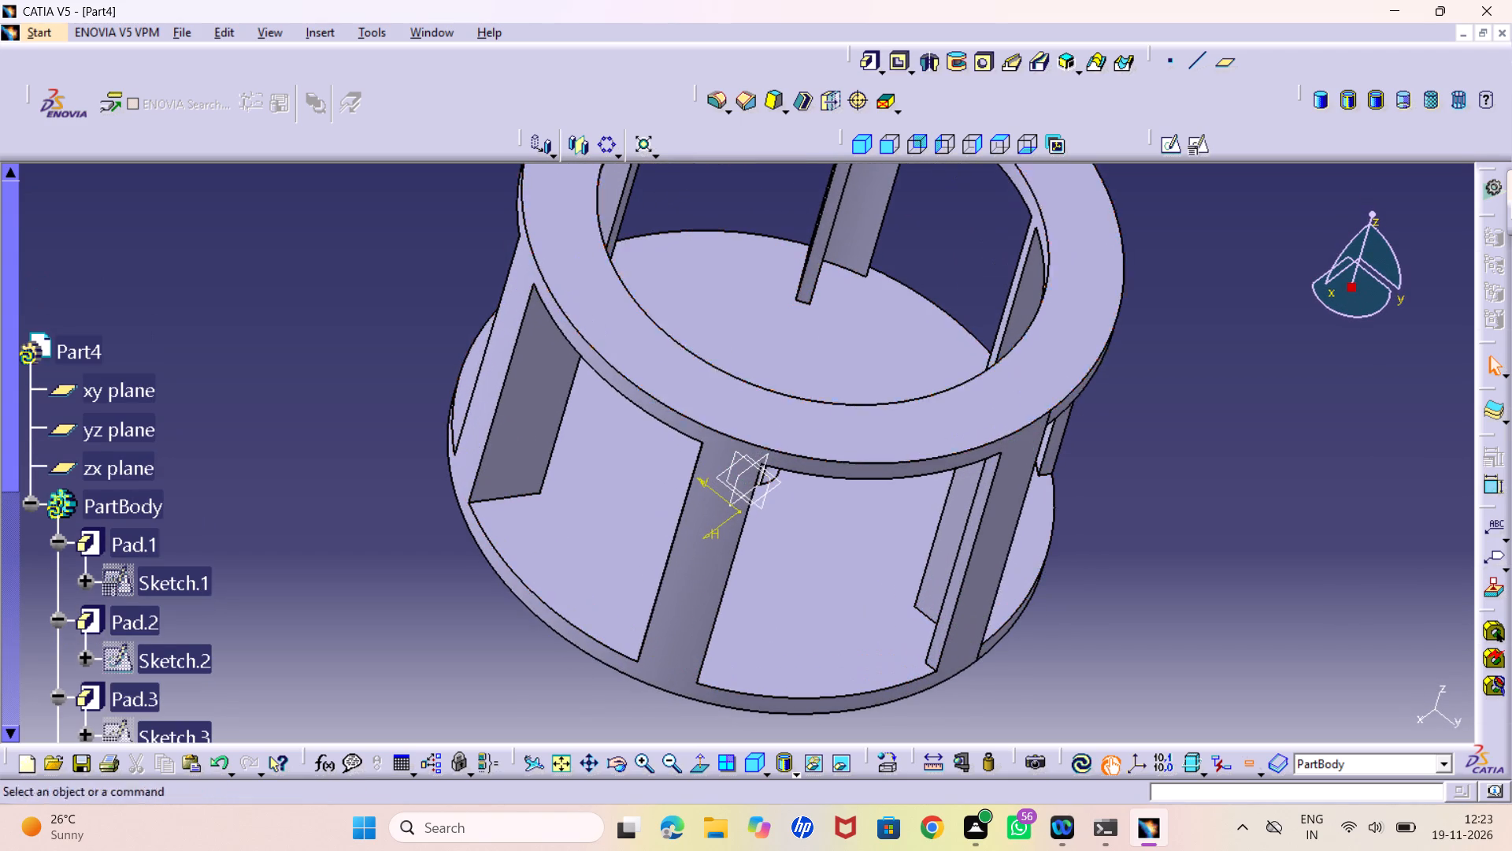
{"action": "middle_click_drag", "start_coordinate": [859, 565], "coordinate": [852, 450]}
{"action": "right_click_drag", "start_coordinate": [859, 565], "coordinate": [852, 450]}
{"action": "left_click", "coordinate": [857, 150]}
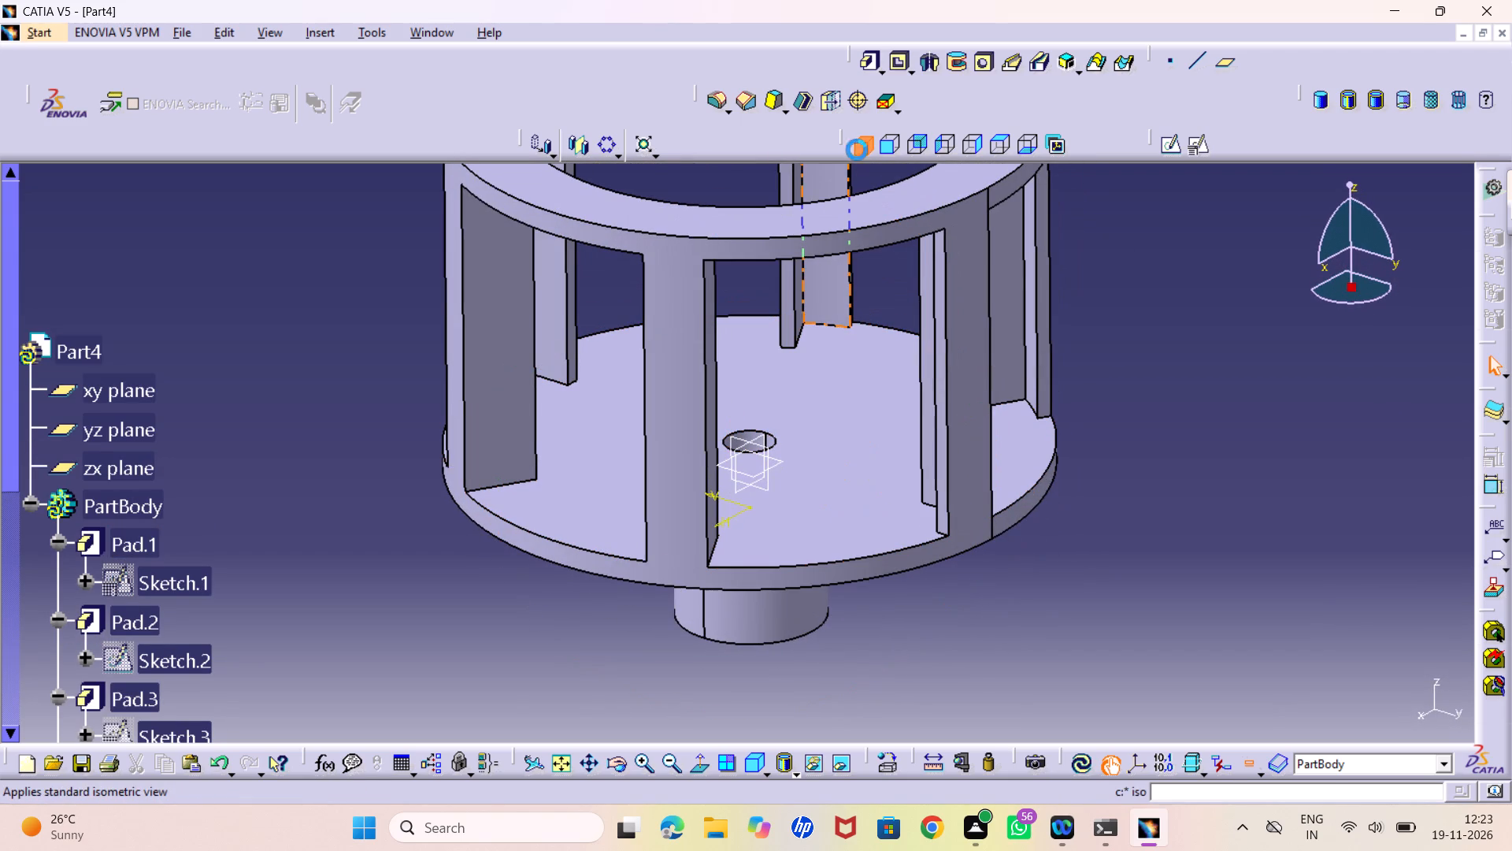
{"action": "middle_click_drag", "start_coordinate": [735, 385], "coordinate": [776, 464]}
{"action": "right_click", "coordinate": [739, 386]}
{"action": "middle_click_drag", "start_coordinate": [738, 425], "coordinate": [773, 484]}
{"action": "middle_click_drag", "start_coordinate": [765, 494], "coordinate": [776, 431]}
{"action": "right_click_drag", "start_coordinate": [766, 494], "coordinate": [776, 431]}
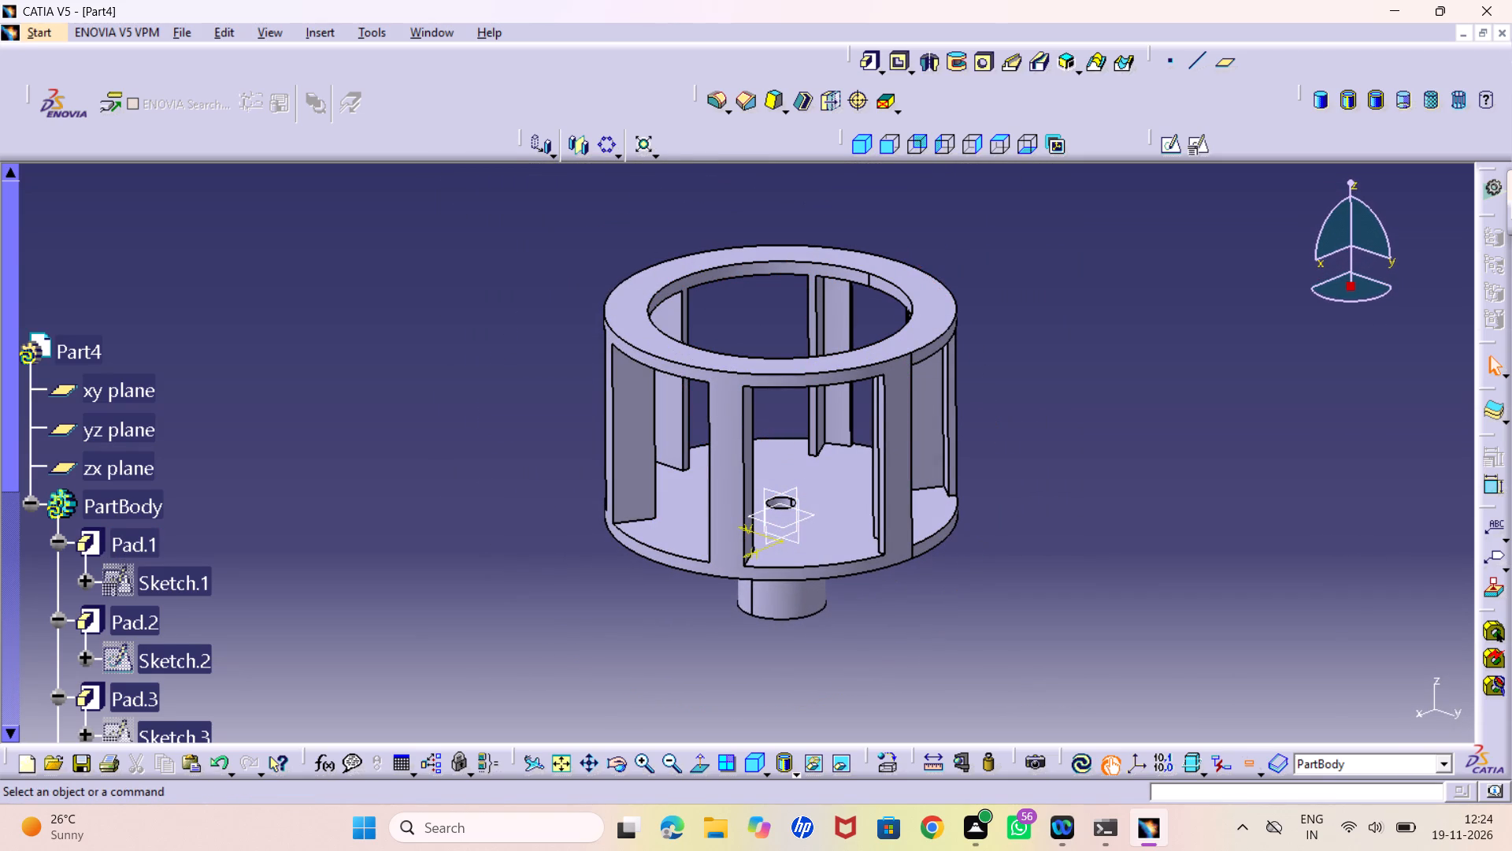
{"action": "left_click", "coordinate": [1078, 440]}
Save the part as impeller in the engine blower folder, in CATPart format.
{"action": "key", "text": "ctrl+s"}
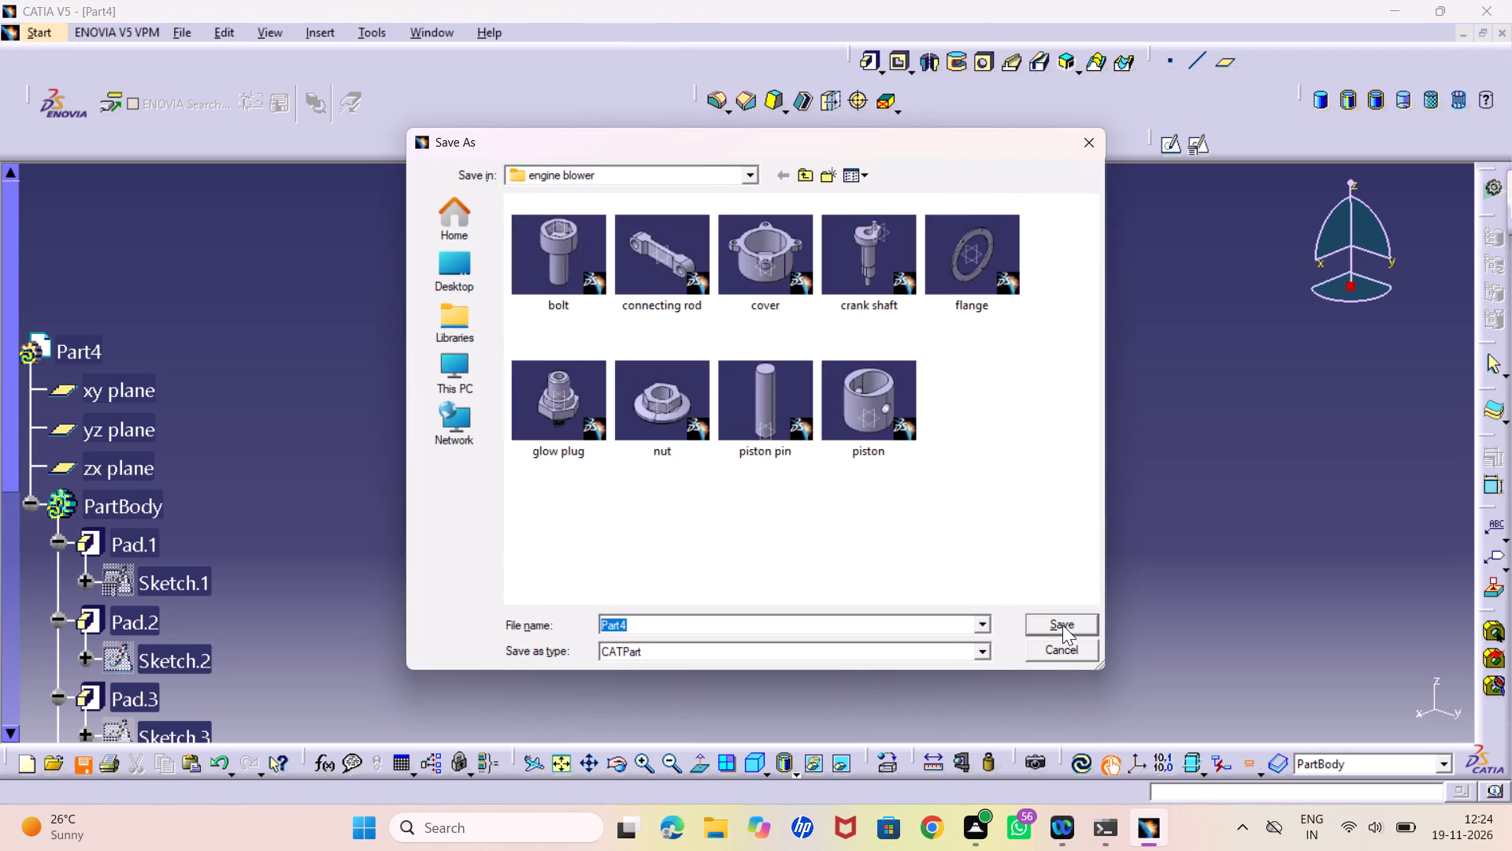
{"action": "type", "text": "impe"}
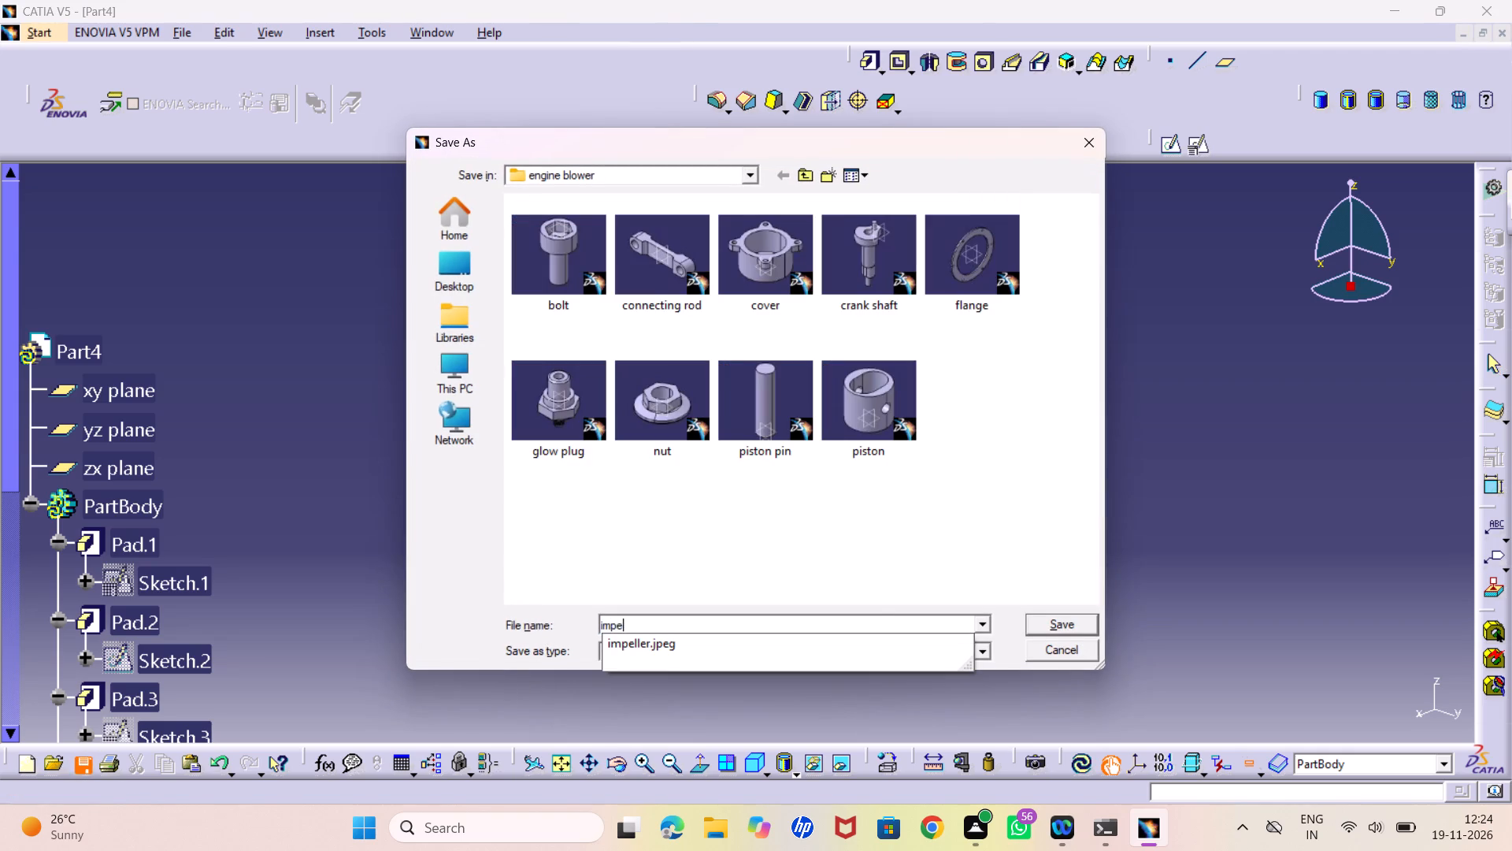
{"action": "type", "text": "ll"}
{"action": "type", "text": "er"}
{"action": "left_click", "coordinate": [1057, 623]}
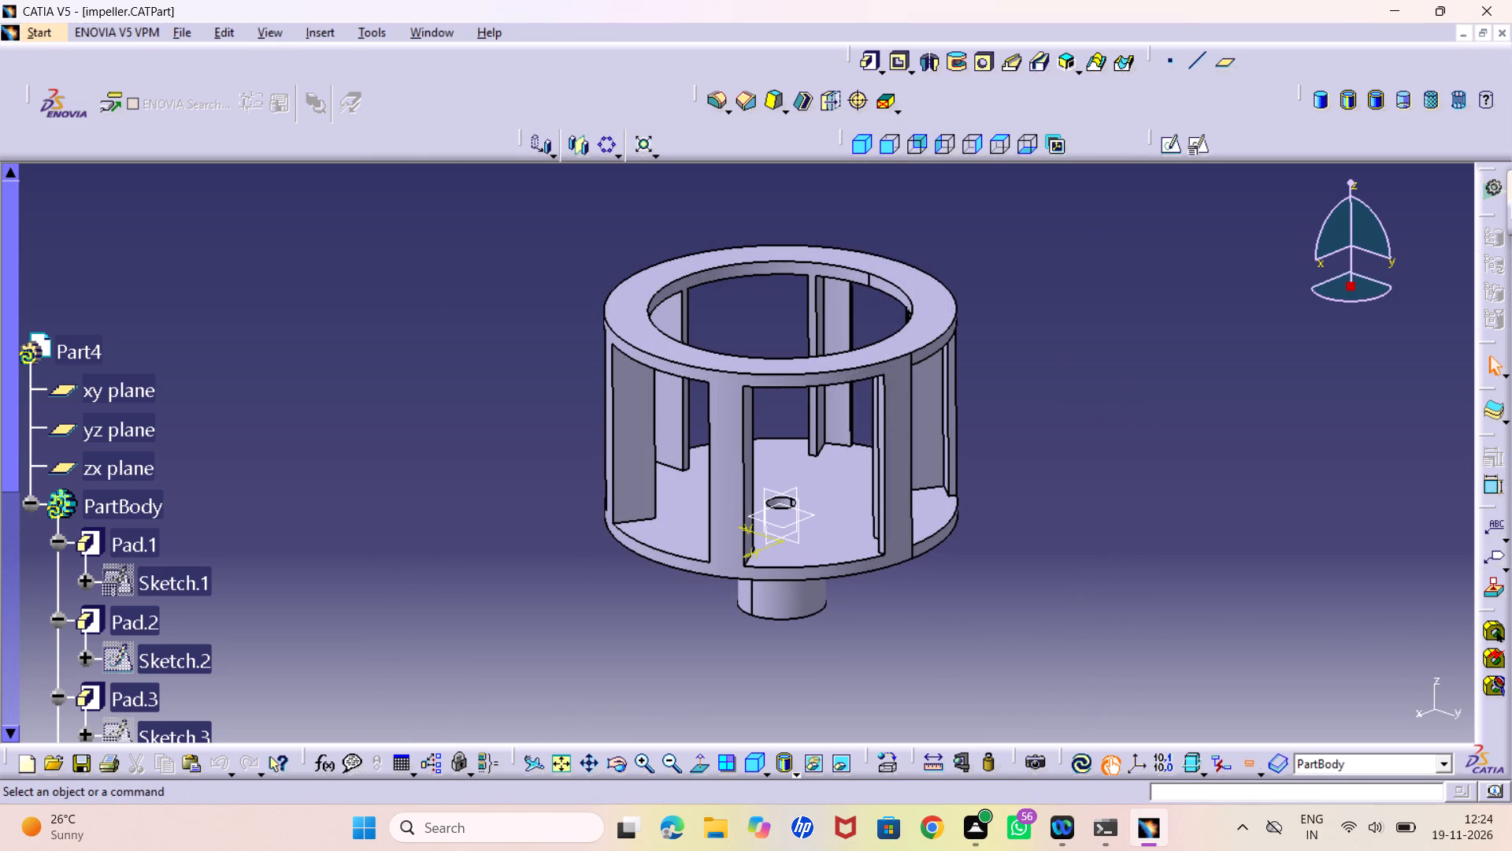
Print the part with Microsoft Print to PDF, saving the output as impeller in the engine blower folder.
{"action": "key", "text": "ctrl+p"}
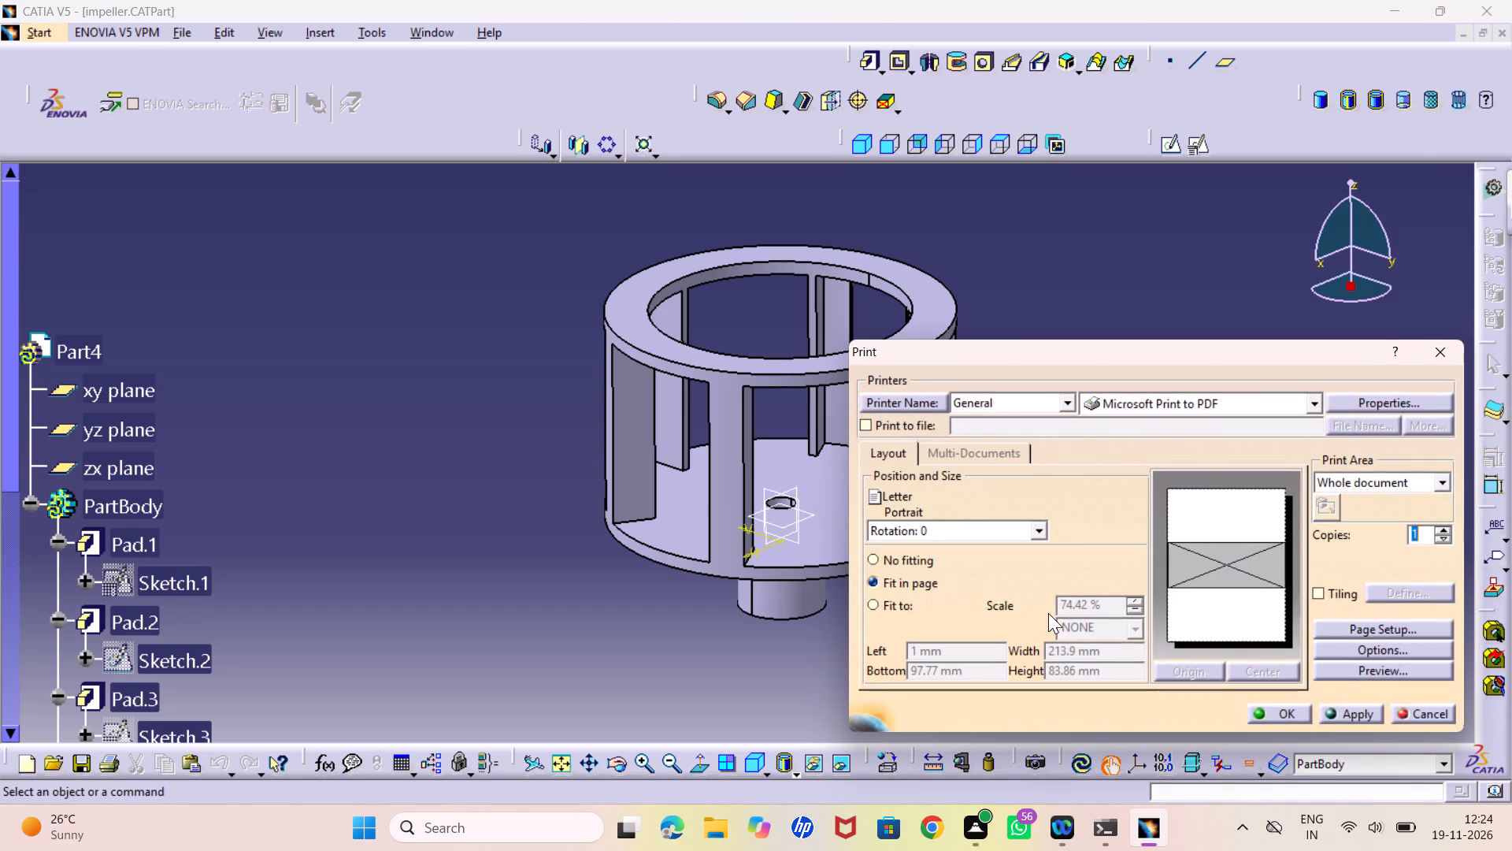
{"action": "left_click", "coordinate": [1270, 708]}
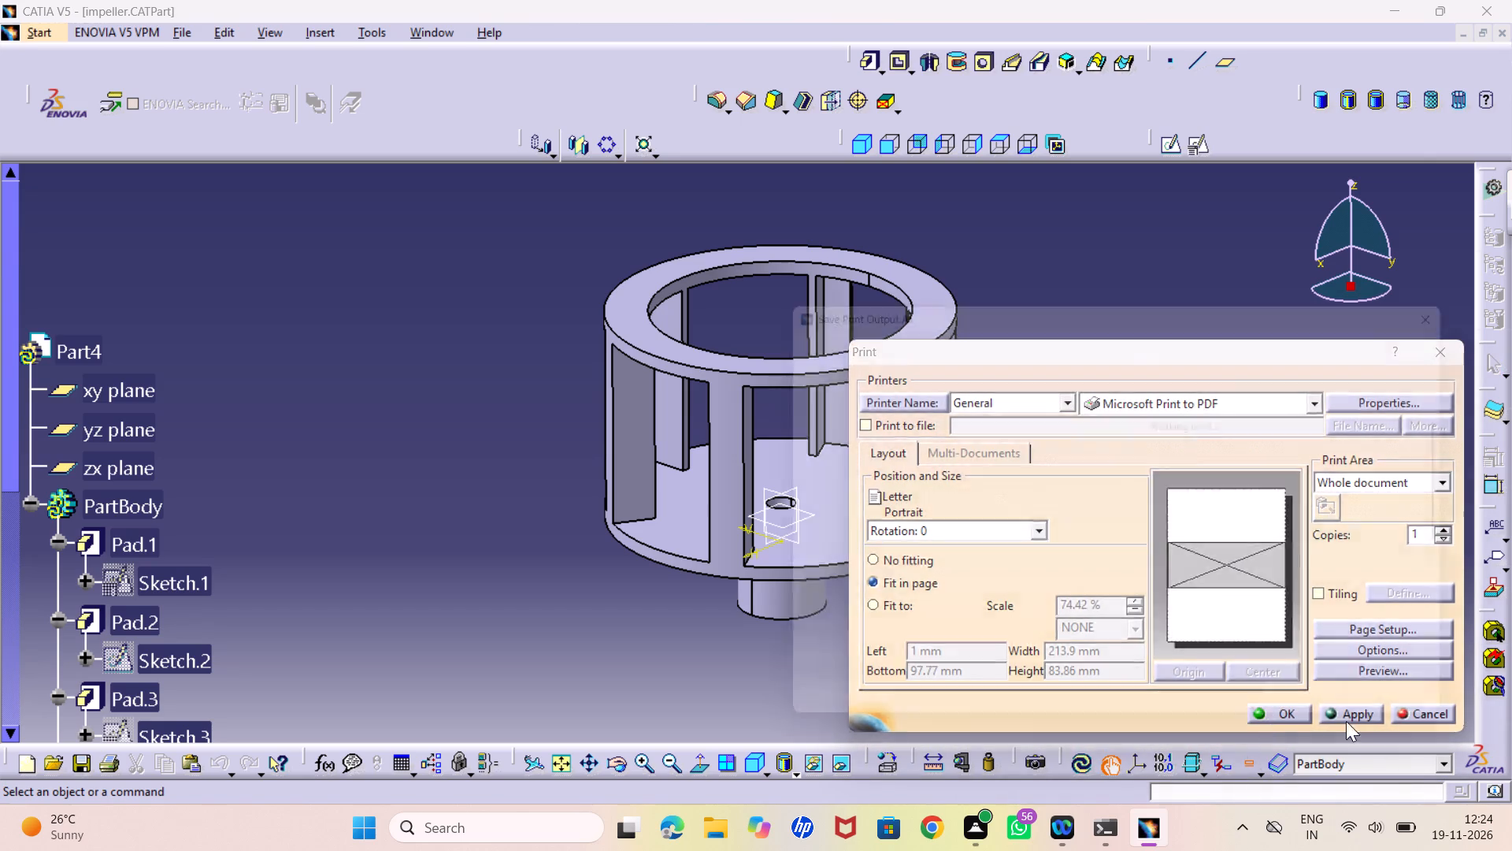
{"action": "type", "text": "impe"}
{"action": "type", "text": "ller"}
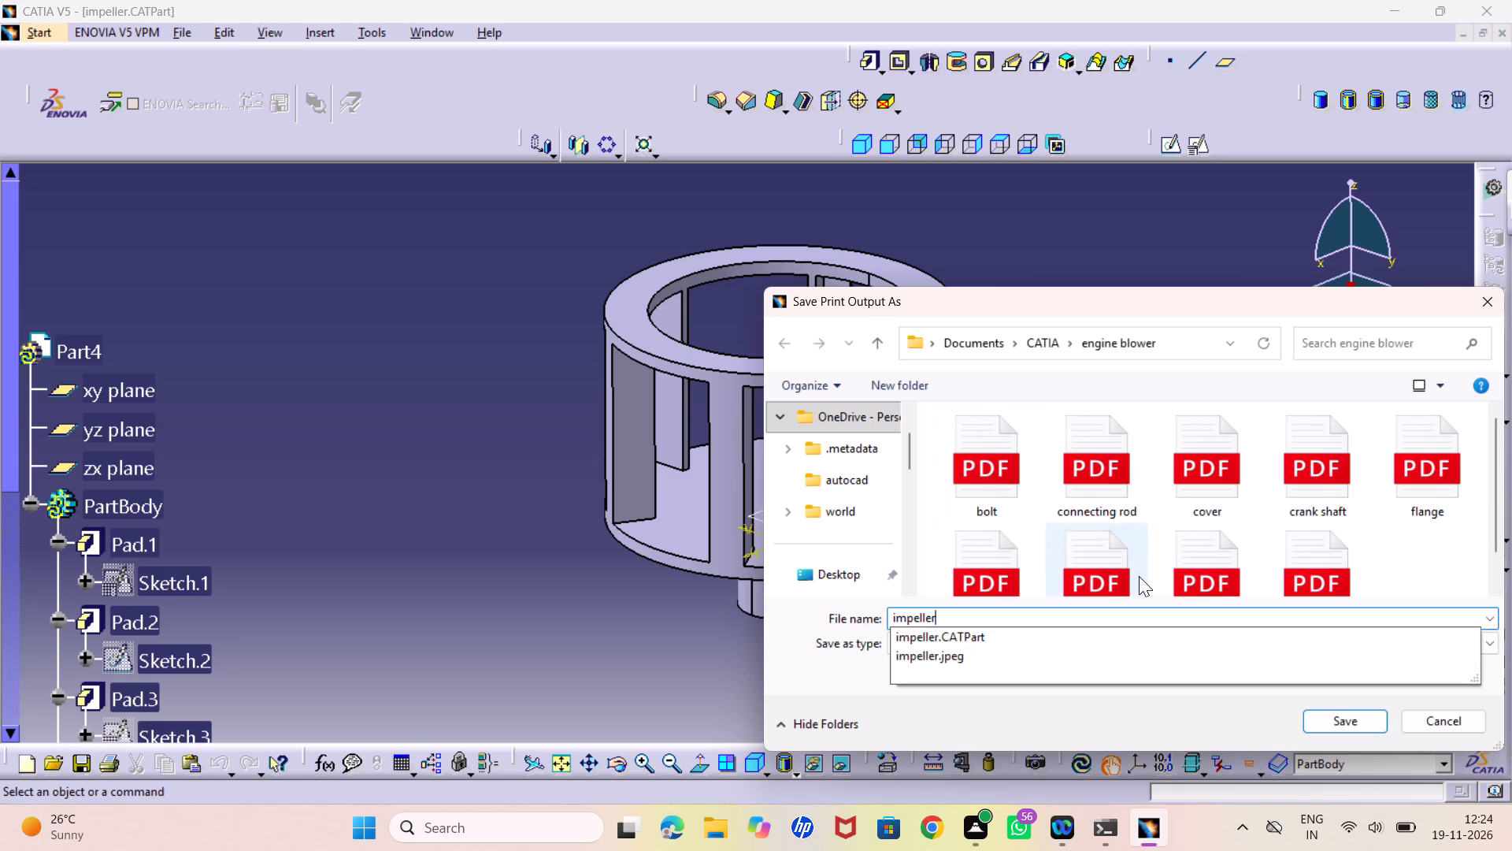
{"action": "left_click", "coordinate": [1325, 722]}
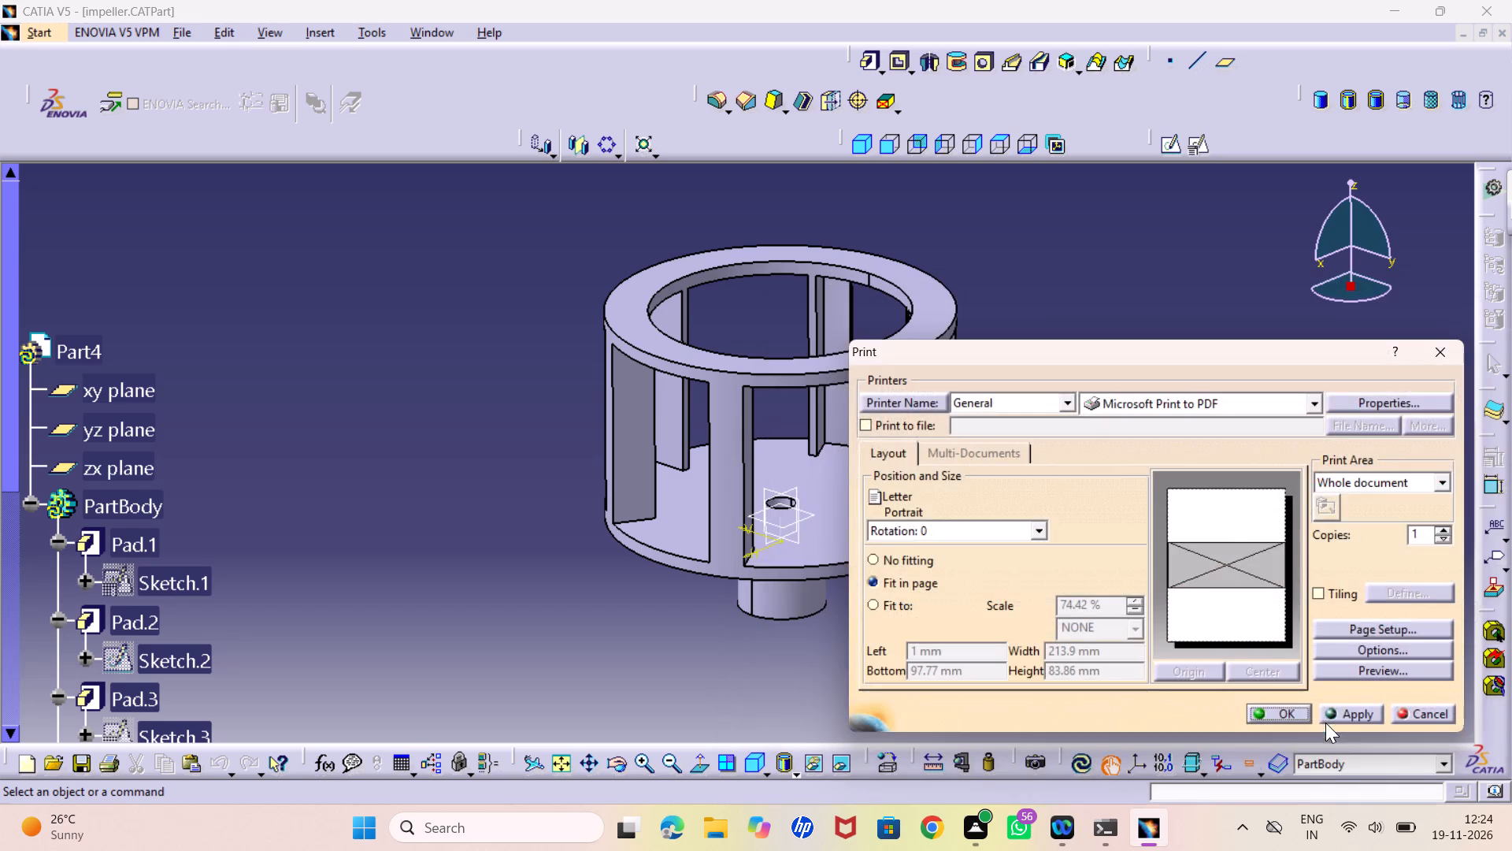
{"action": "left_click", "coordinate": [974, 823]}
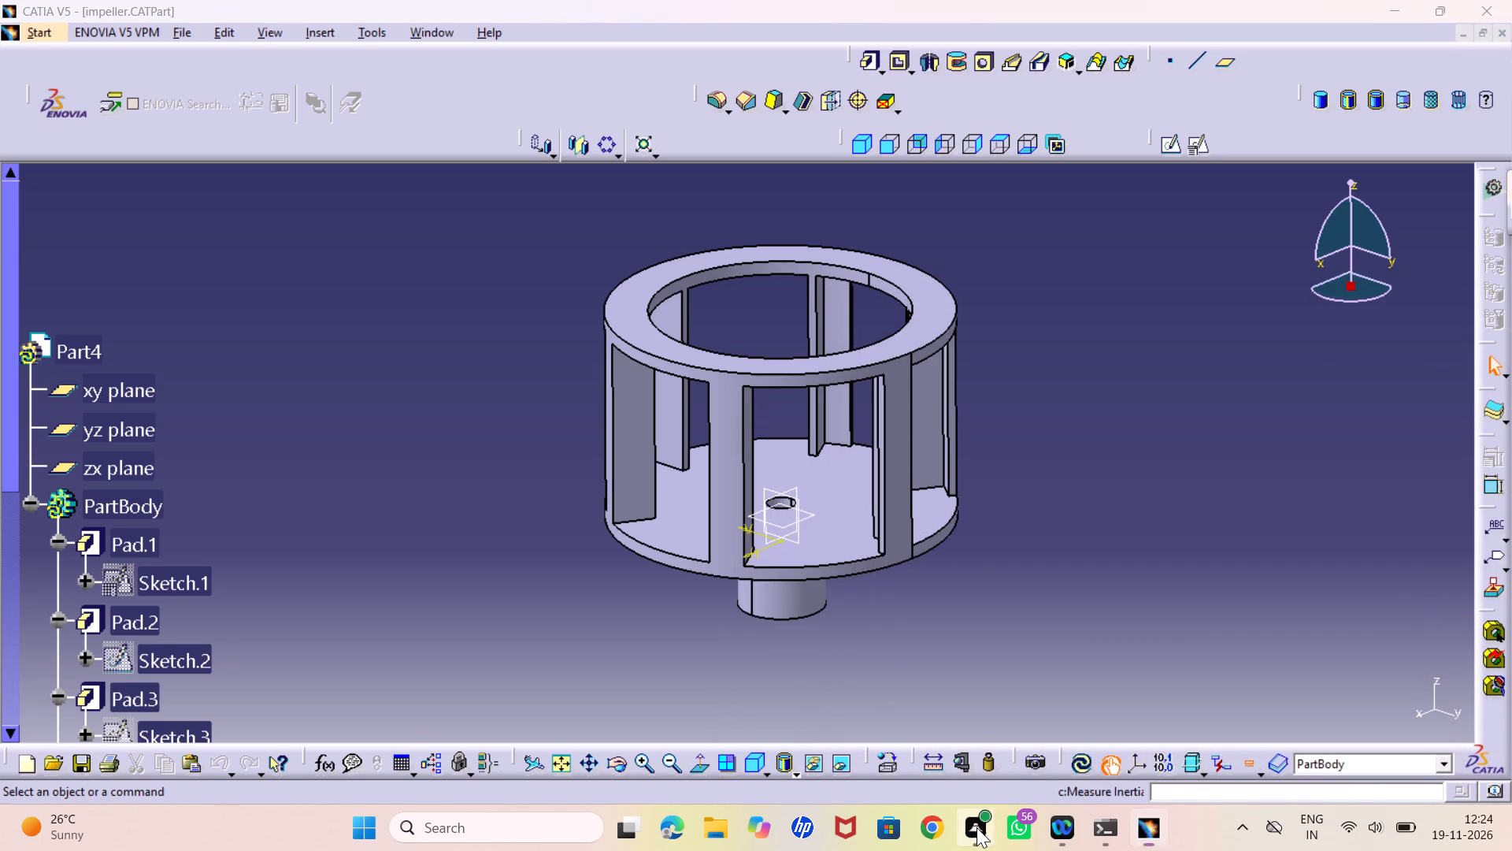